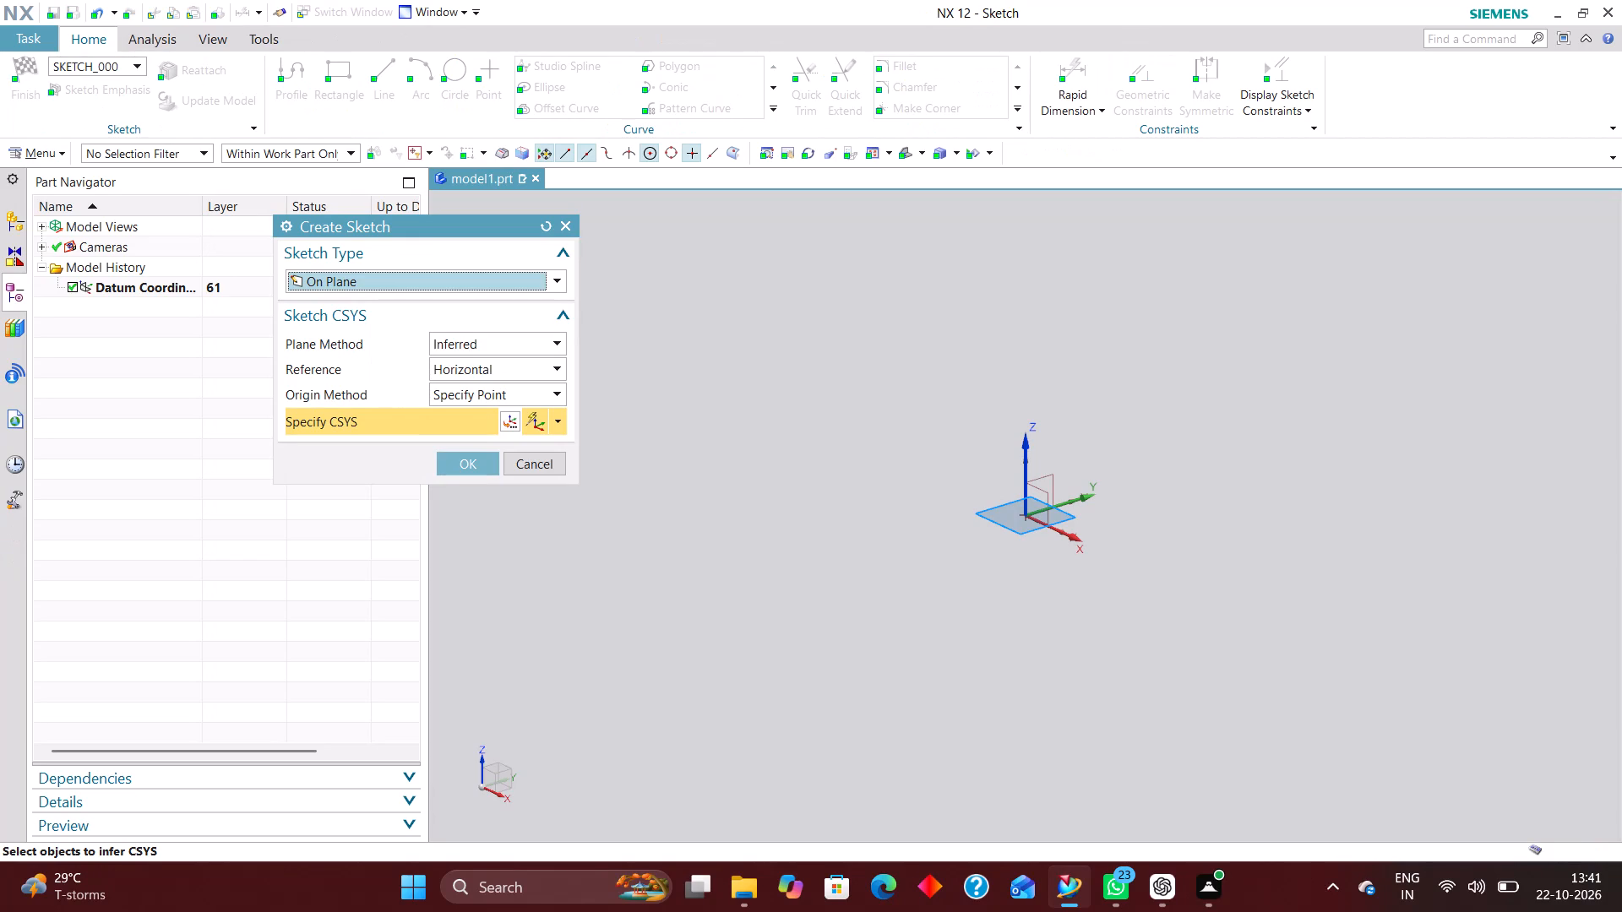
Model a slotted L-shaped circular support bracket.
Create a sketch on the XZ plane of the datum coordinate system.
{"action": "left_click", "coordinate": [1048, 492]}
{"action": "left_click", "coordinate": [482, 465]}
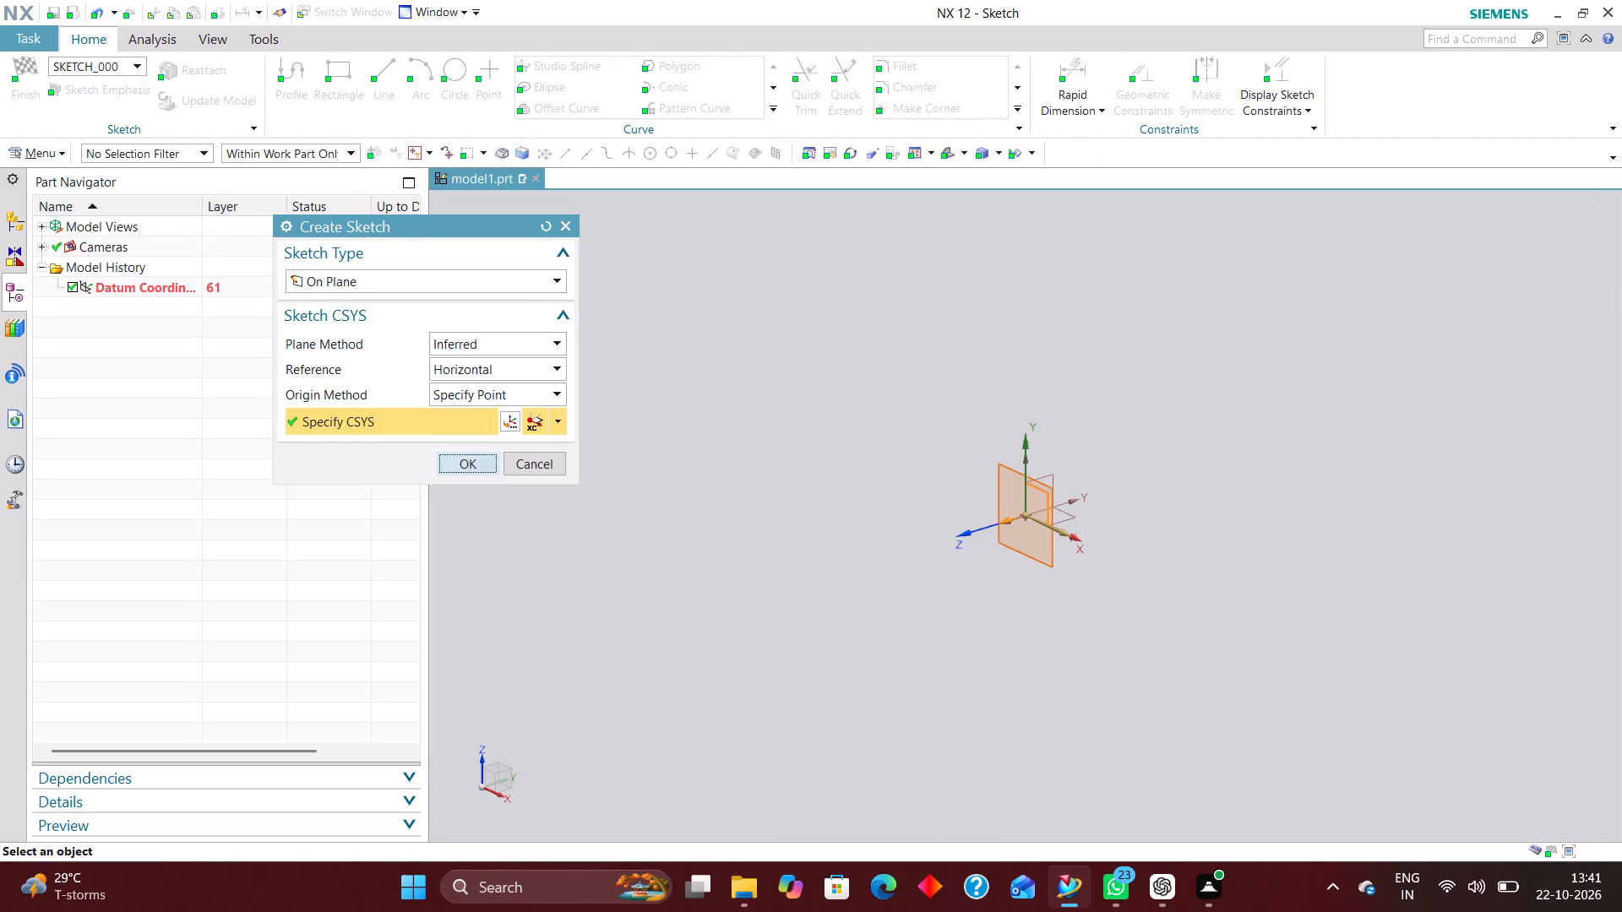
Draw an L-shaped profile of six horizontal and vertical lines around the origin, with the outer vertical line about 99 long.
{"action": "left_click", "coordinate": [368, 84]}
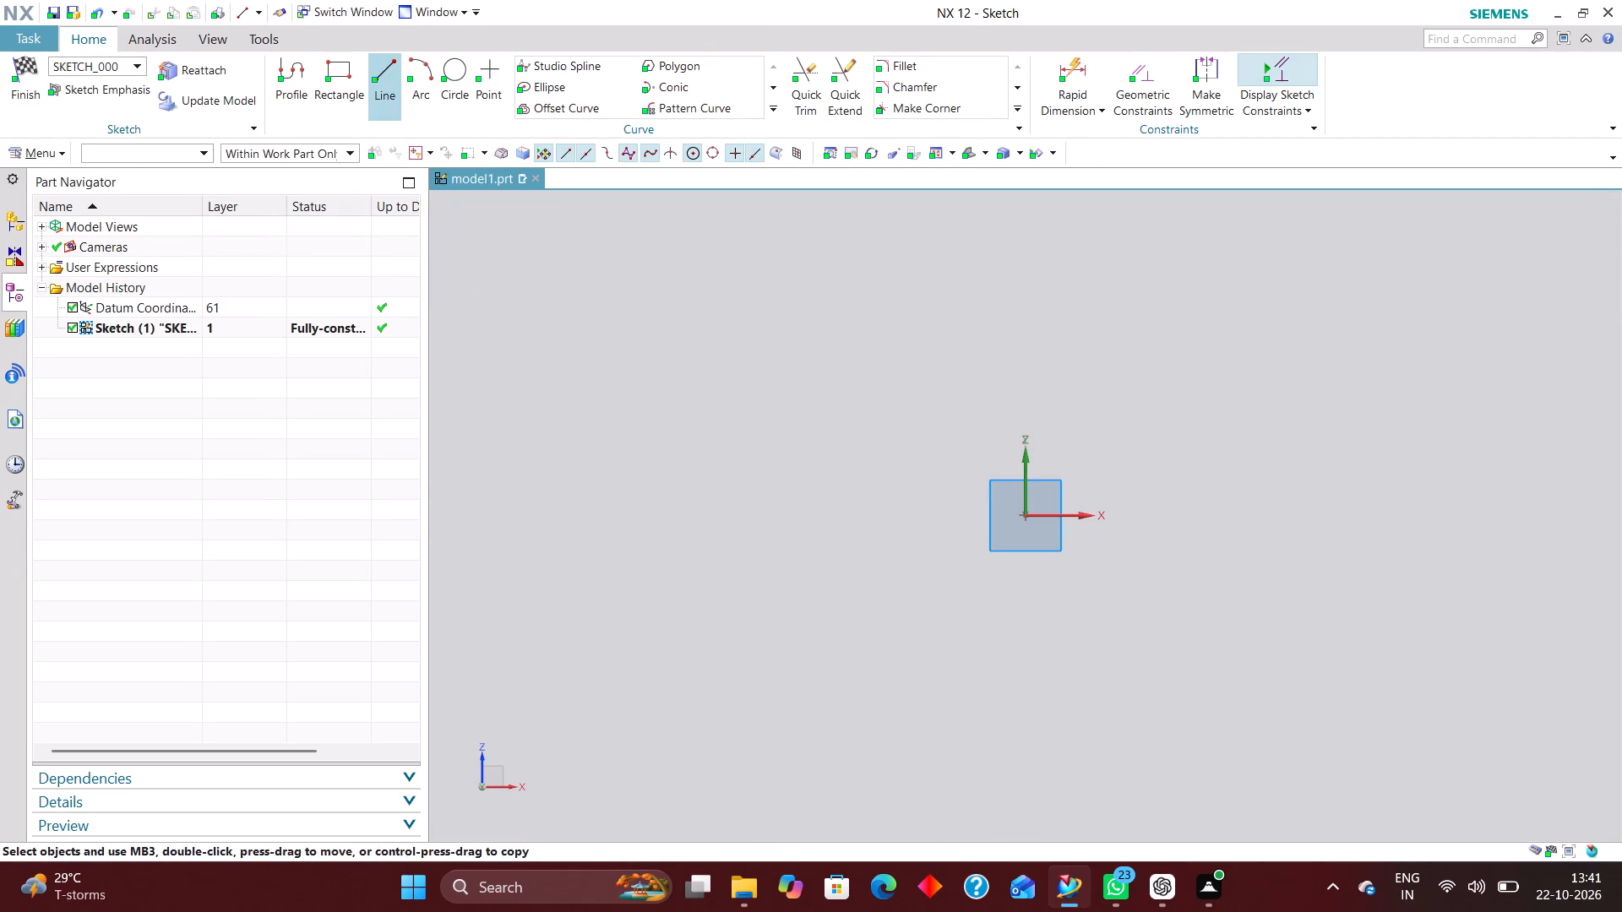
{"action": "left_click", "coordinate": [891, 290]}
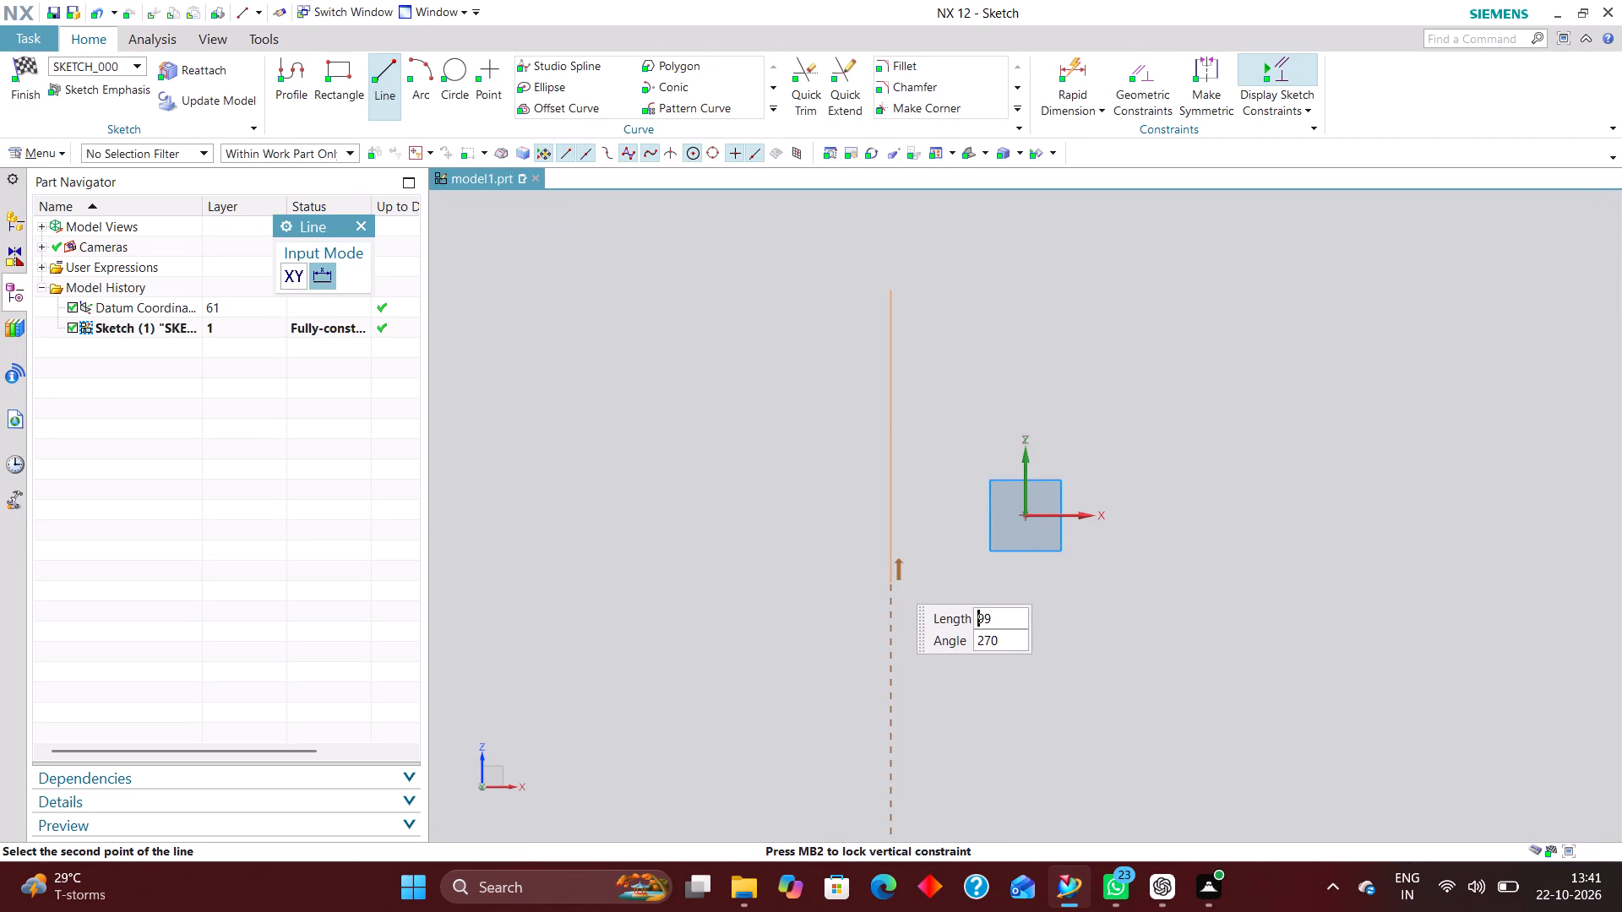
{"action": "left_click", "coordinate": [889, 589]}
{"action": "left_click", "coordinate": [891, 590]}
{"action": "left_click", "coordinate": [1144, 580]}
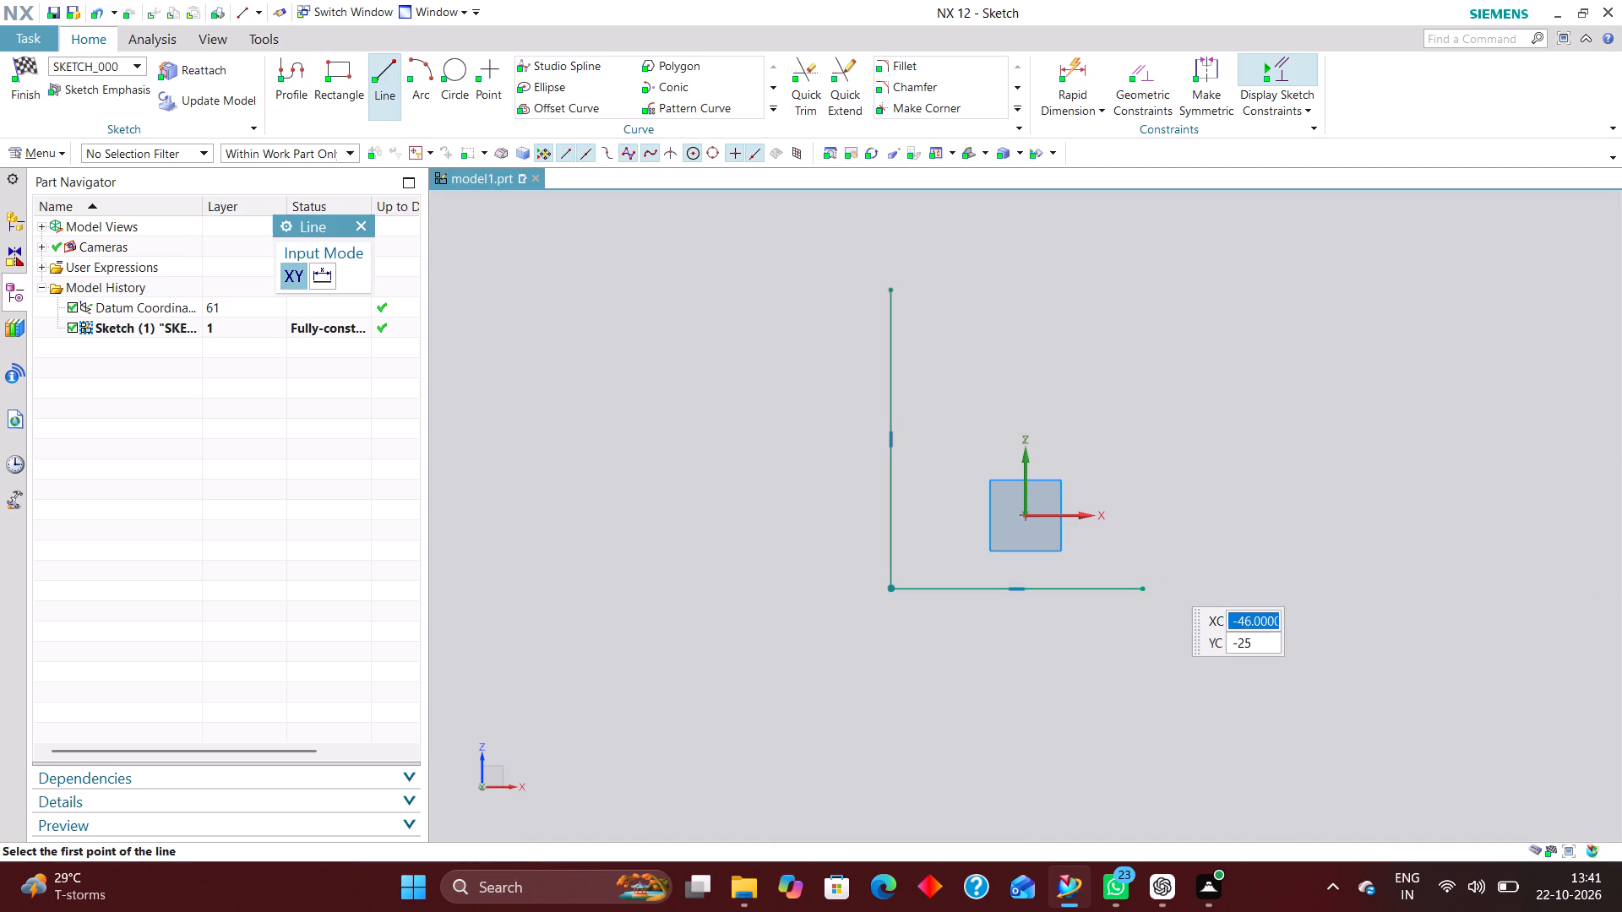
{"action": "left_click", "coordinate": [1139, 591]}
{"action": "left_click", "coordinate": [1139, 518]}
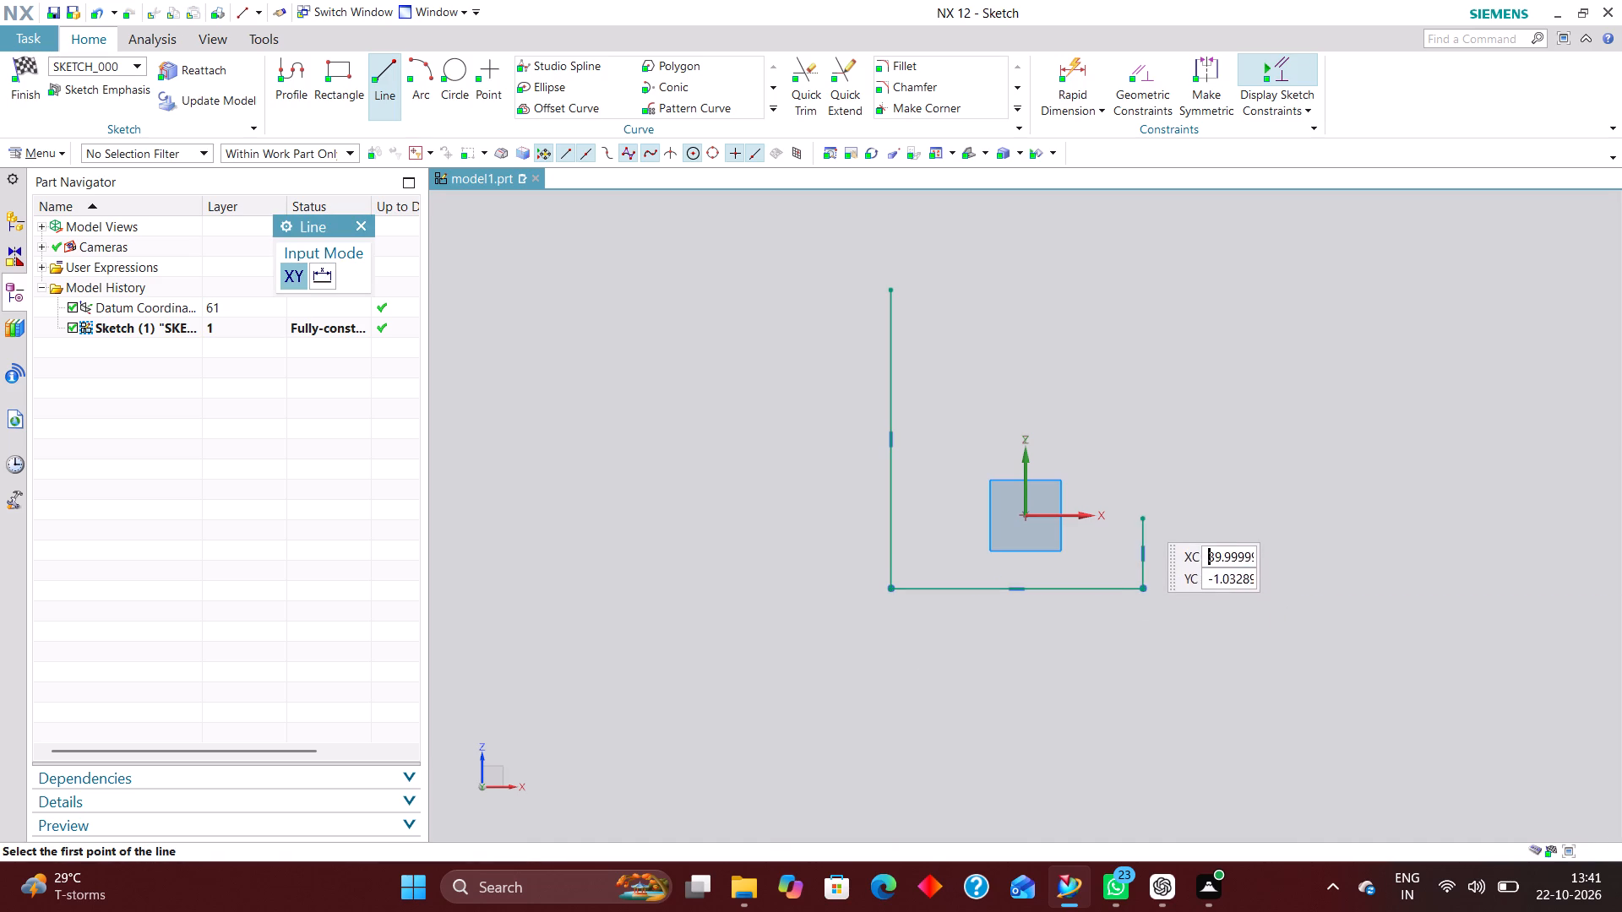
{"action": "left_click", "coordinate": [1140, 514]}
{"action": "left_click", "coordinate": [941, 519]}
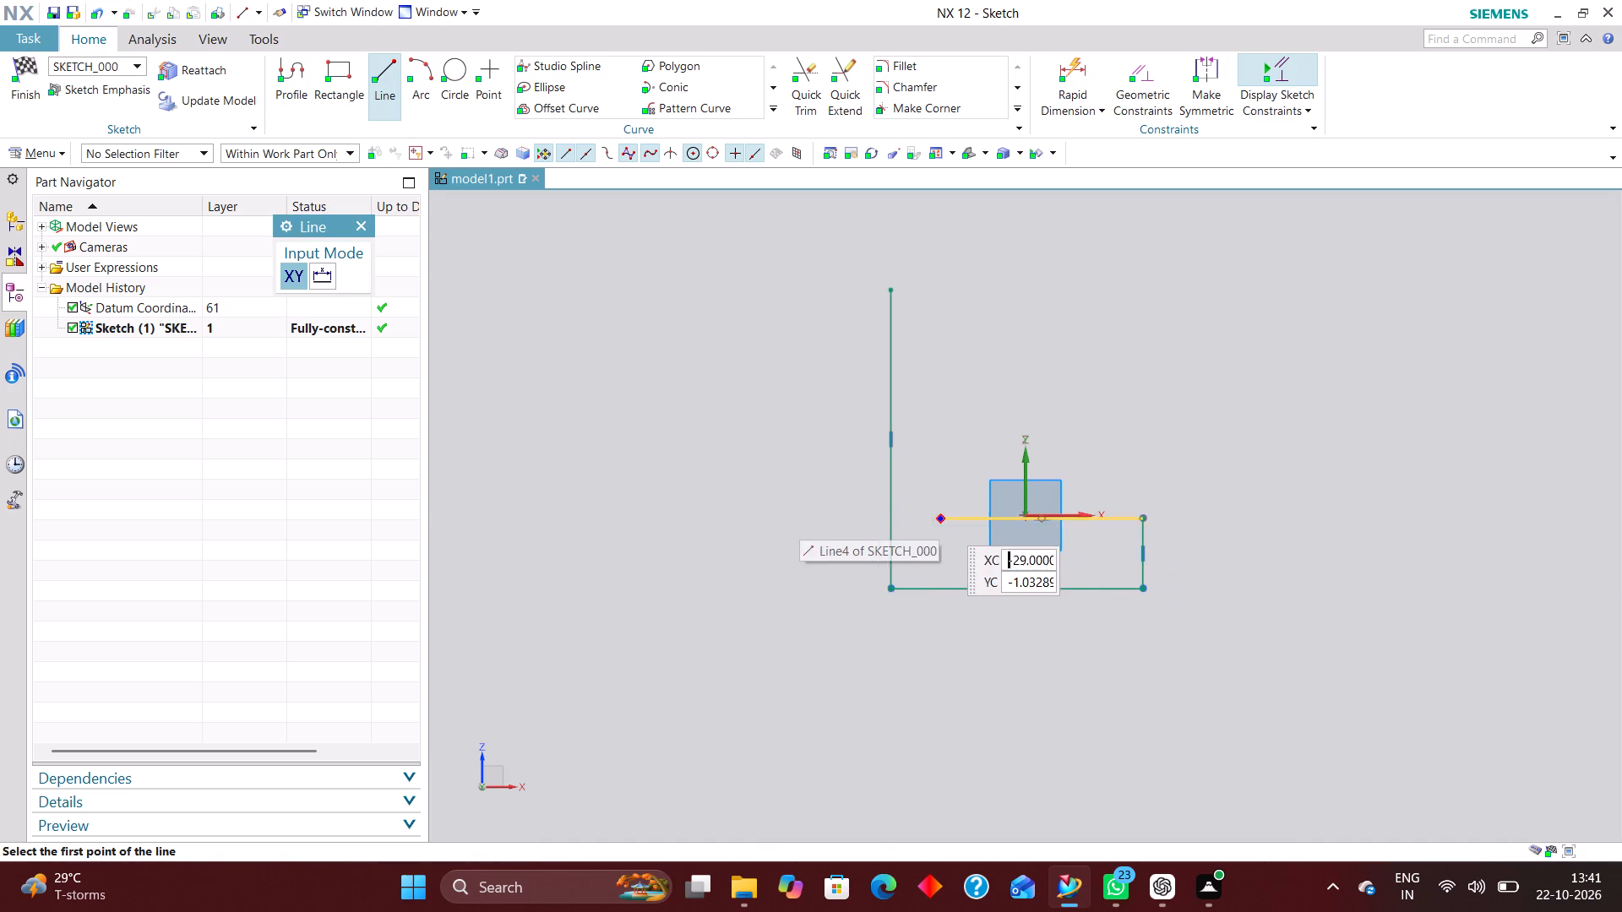
{"action": "left_click", "coordinate": [939, 518]}
{"action": "left_click", "coordinate": [947, 296]}
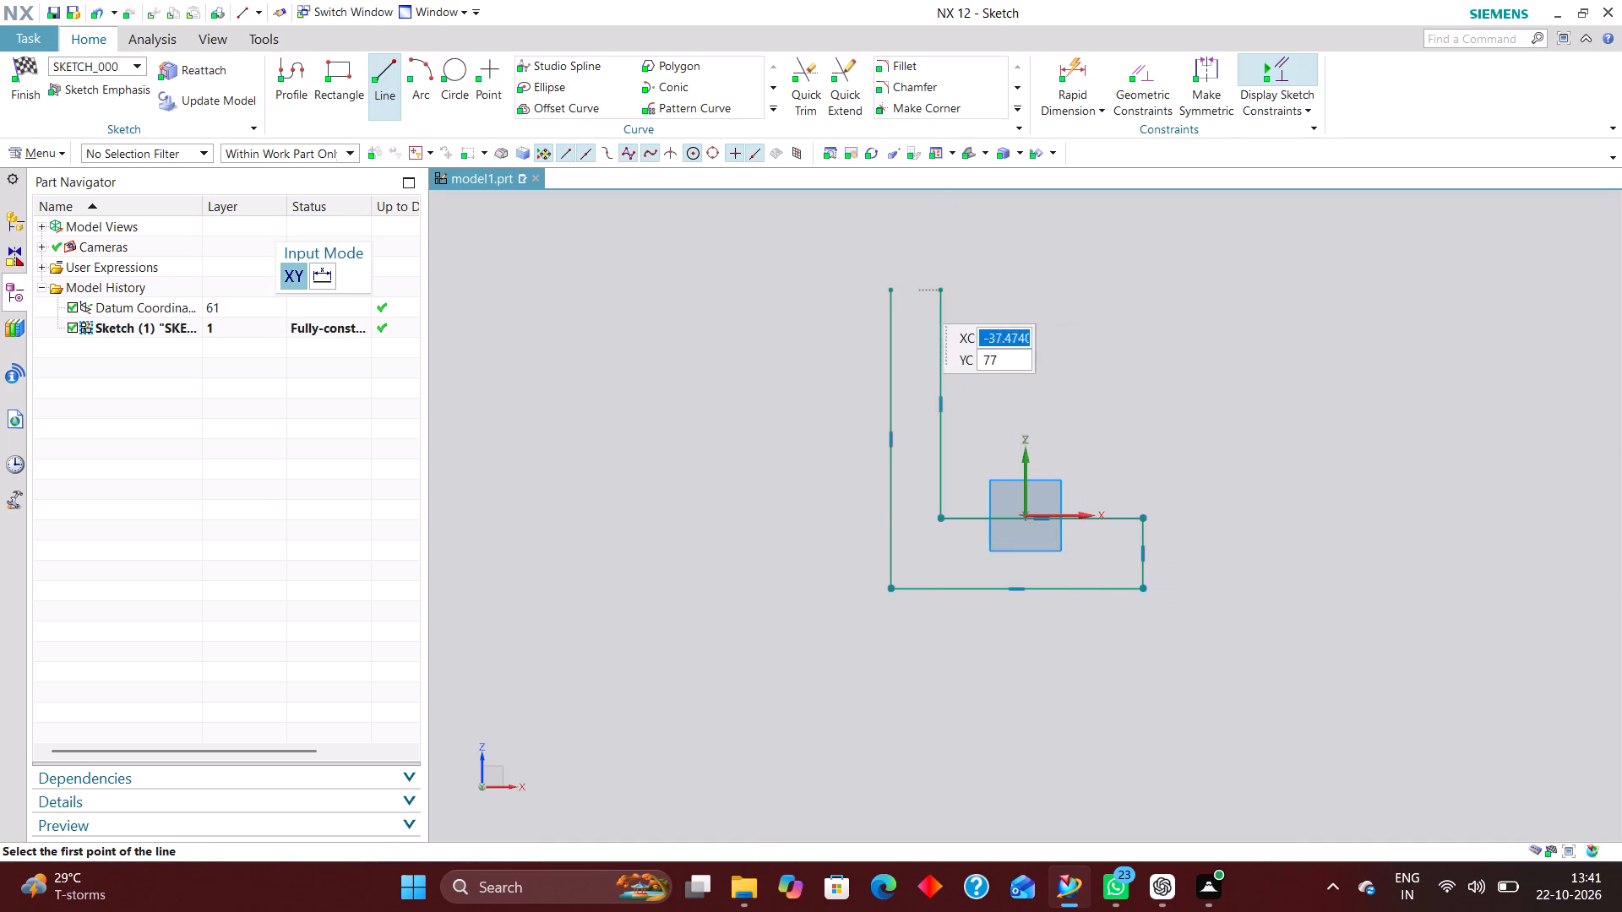
{"action": "left_click", "coordinate": [893, 287]}
{"action": "left_click", "coordinate": [955, 286]}
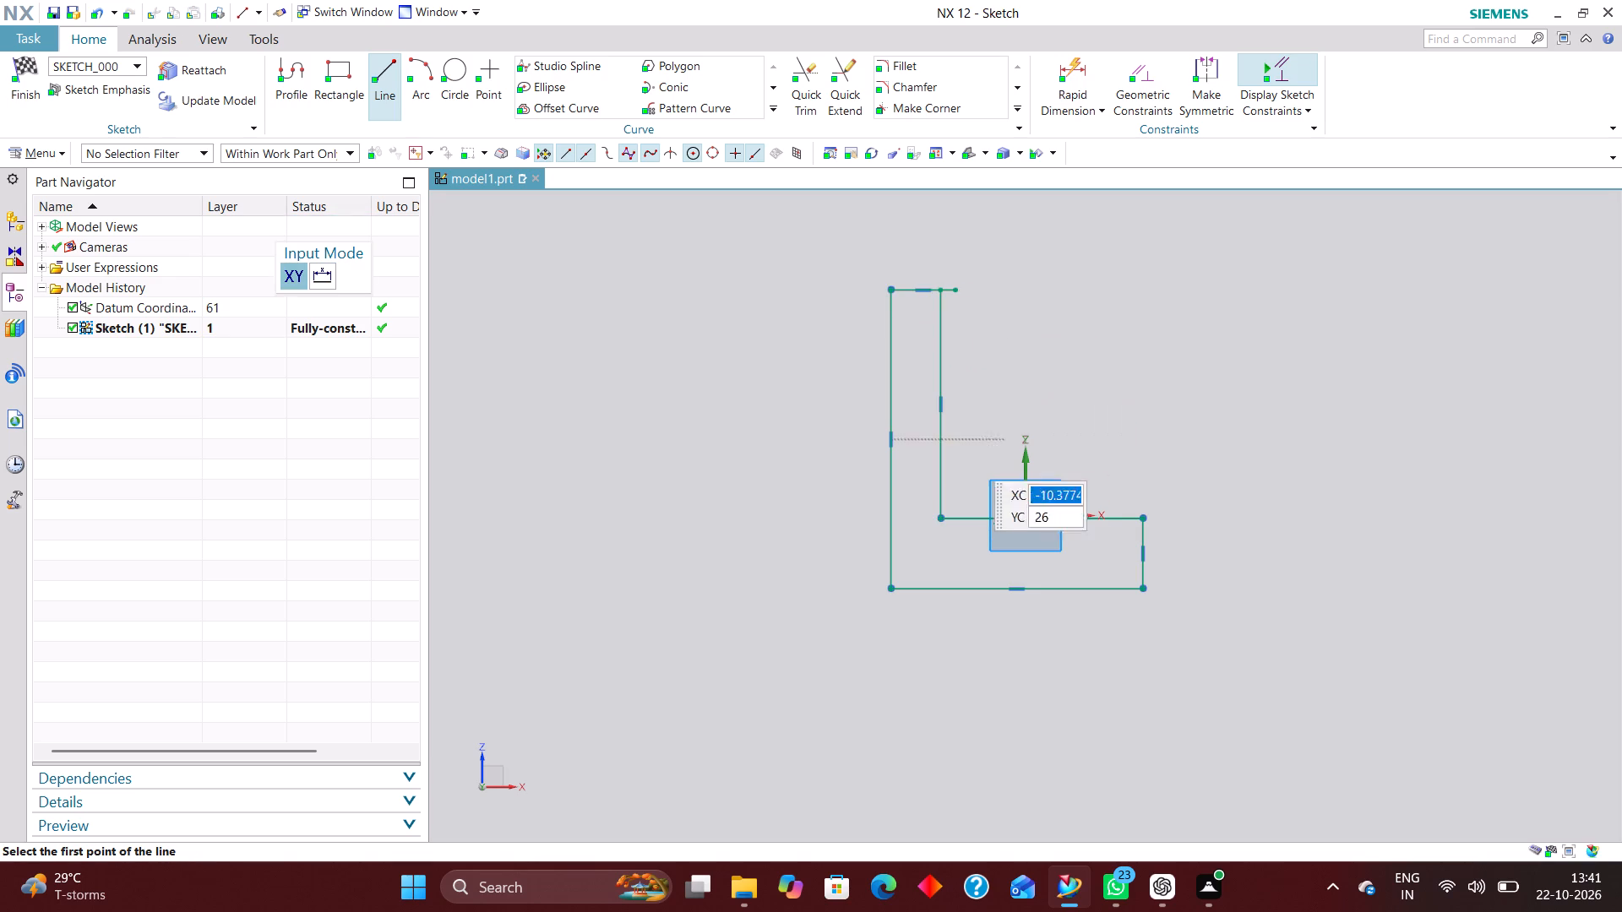
{"action": "left_click", "coordinate": [360, 227]}
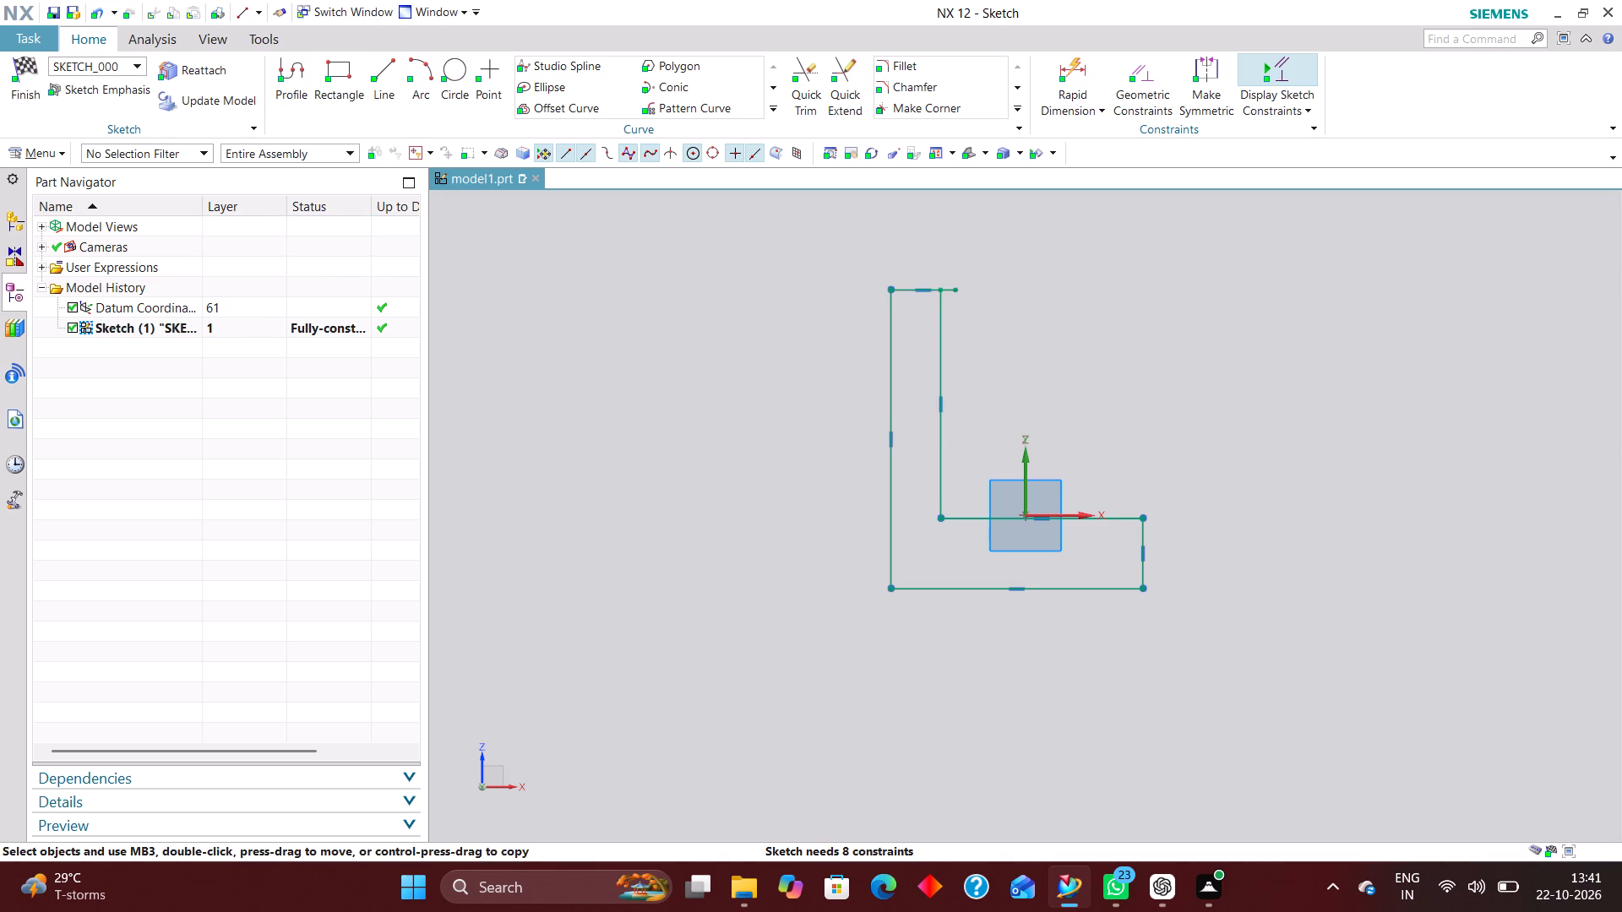
Trim the overhanging end of the profile's top line where it crosses the inner vertical line.
{"action": "scroll", "coordinate": [1011, 277], "scroll_direction": "up", "scroll_amount": 7}
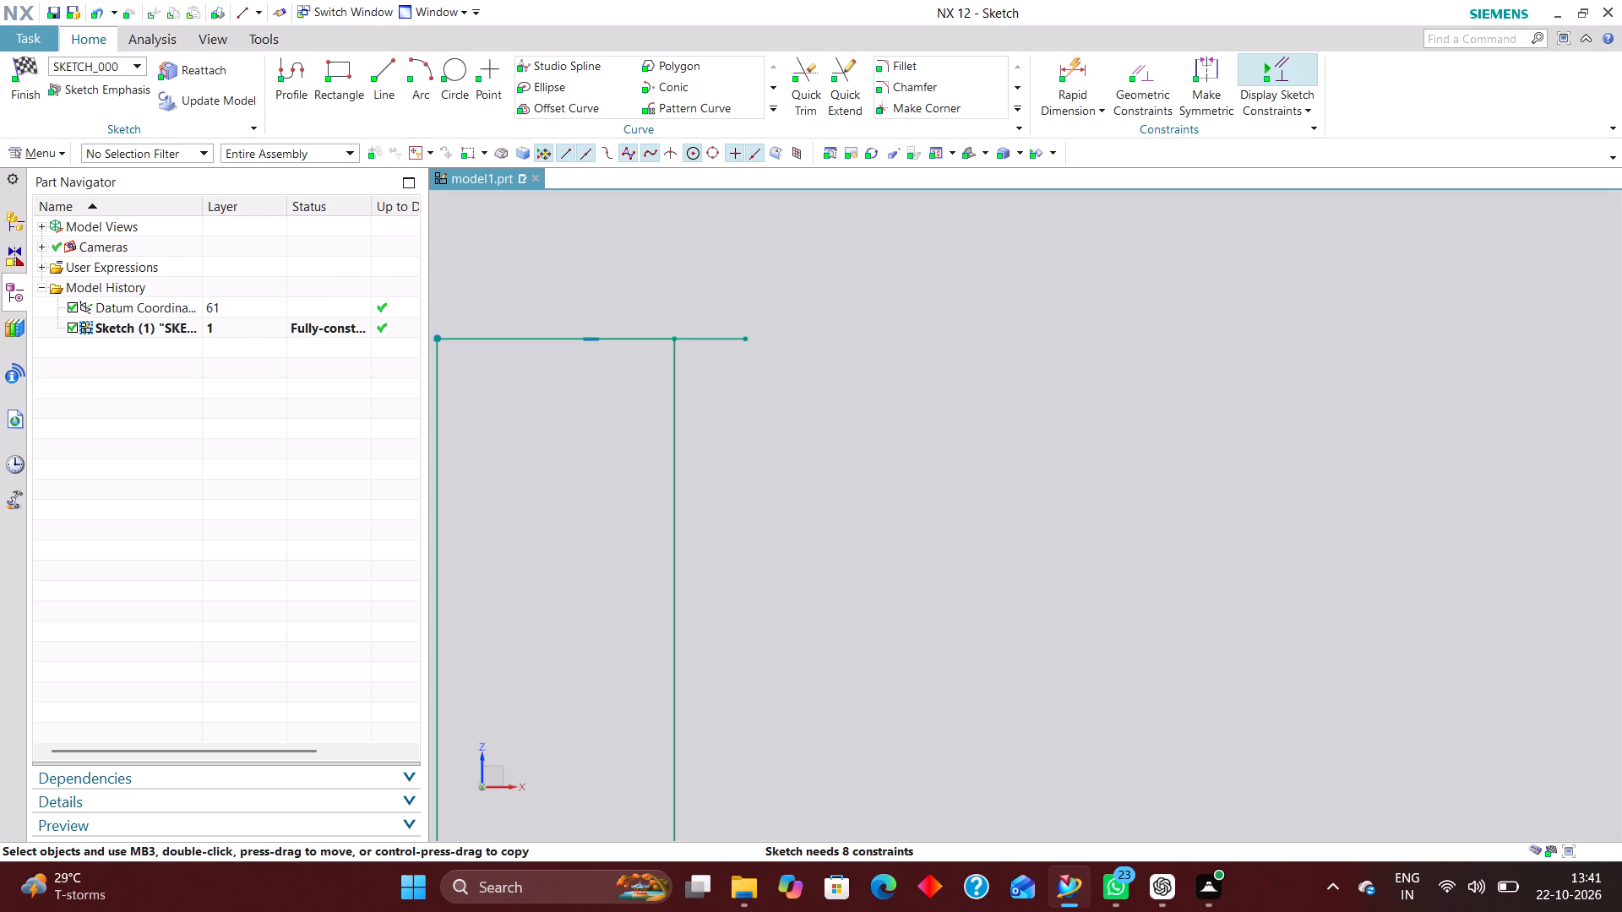
{"action": "left_click", "coordinate": [818, 77]}
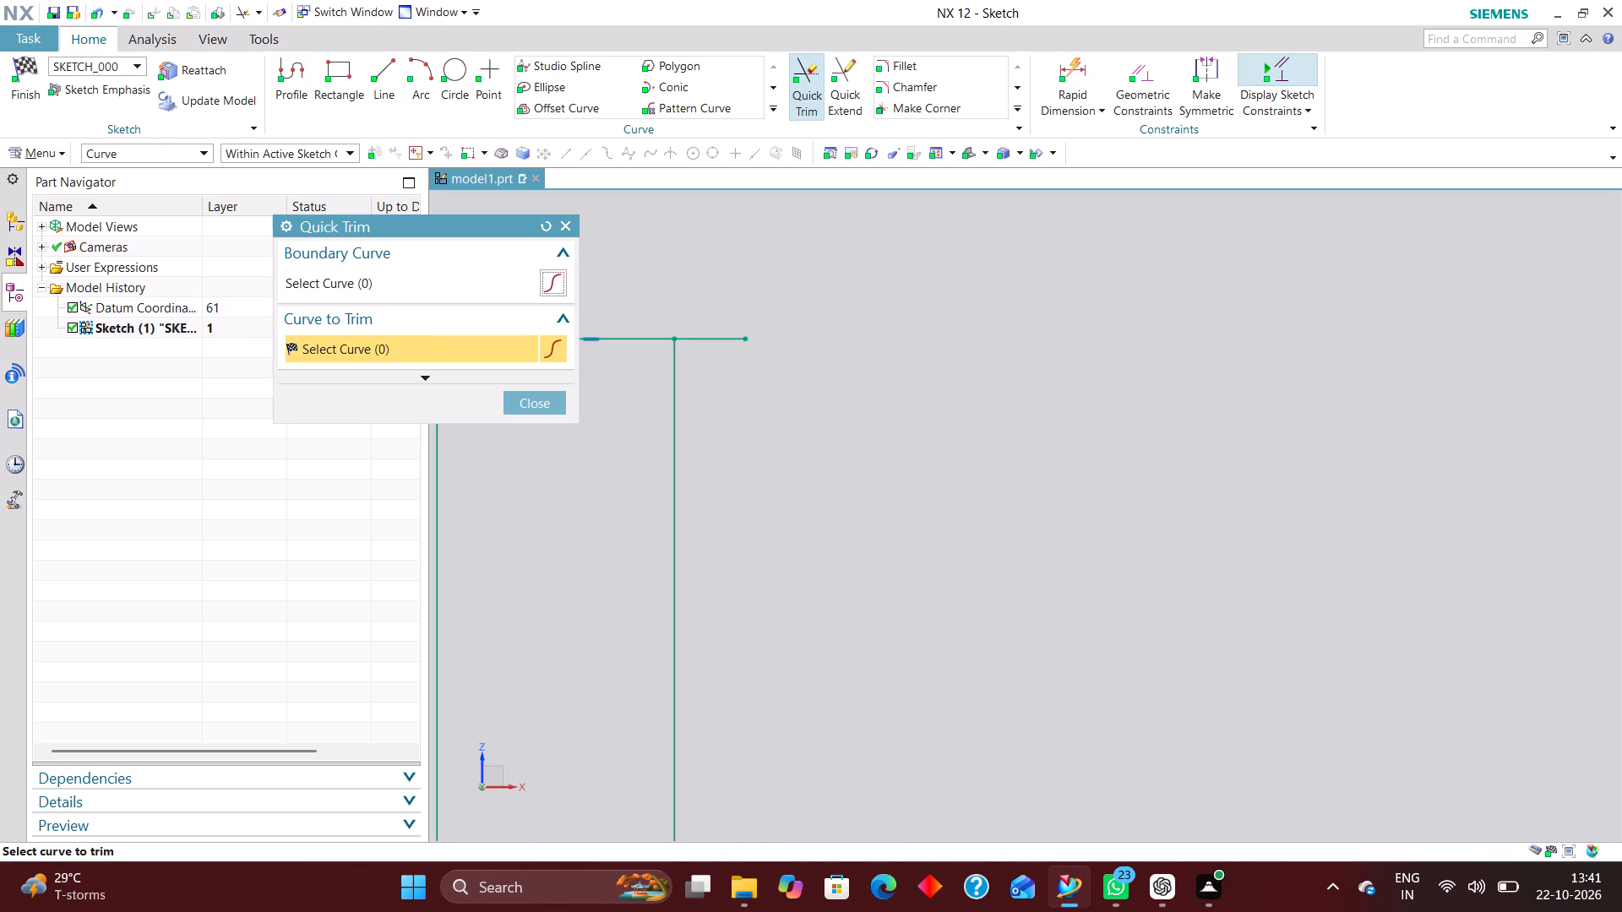
{"action": "left_click", "coordinate": [727, 335]}
{"action": "left_click", "coordinate": [527, 406]}
Move the foot's upper edge above the origin and raise the bottom line to just below the X axis.
{"action": "scroll", "coordinate": [734, 361], "scroll_direction": "down", "scroll_amount": 8}
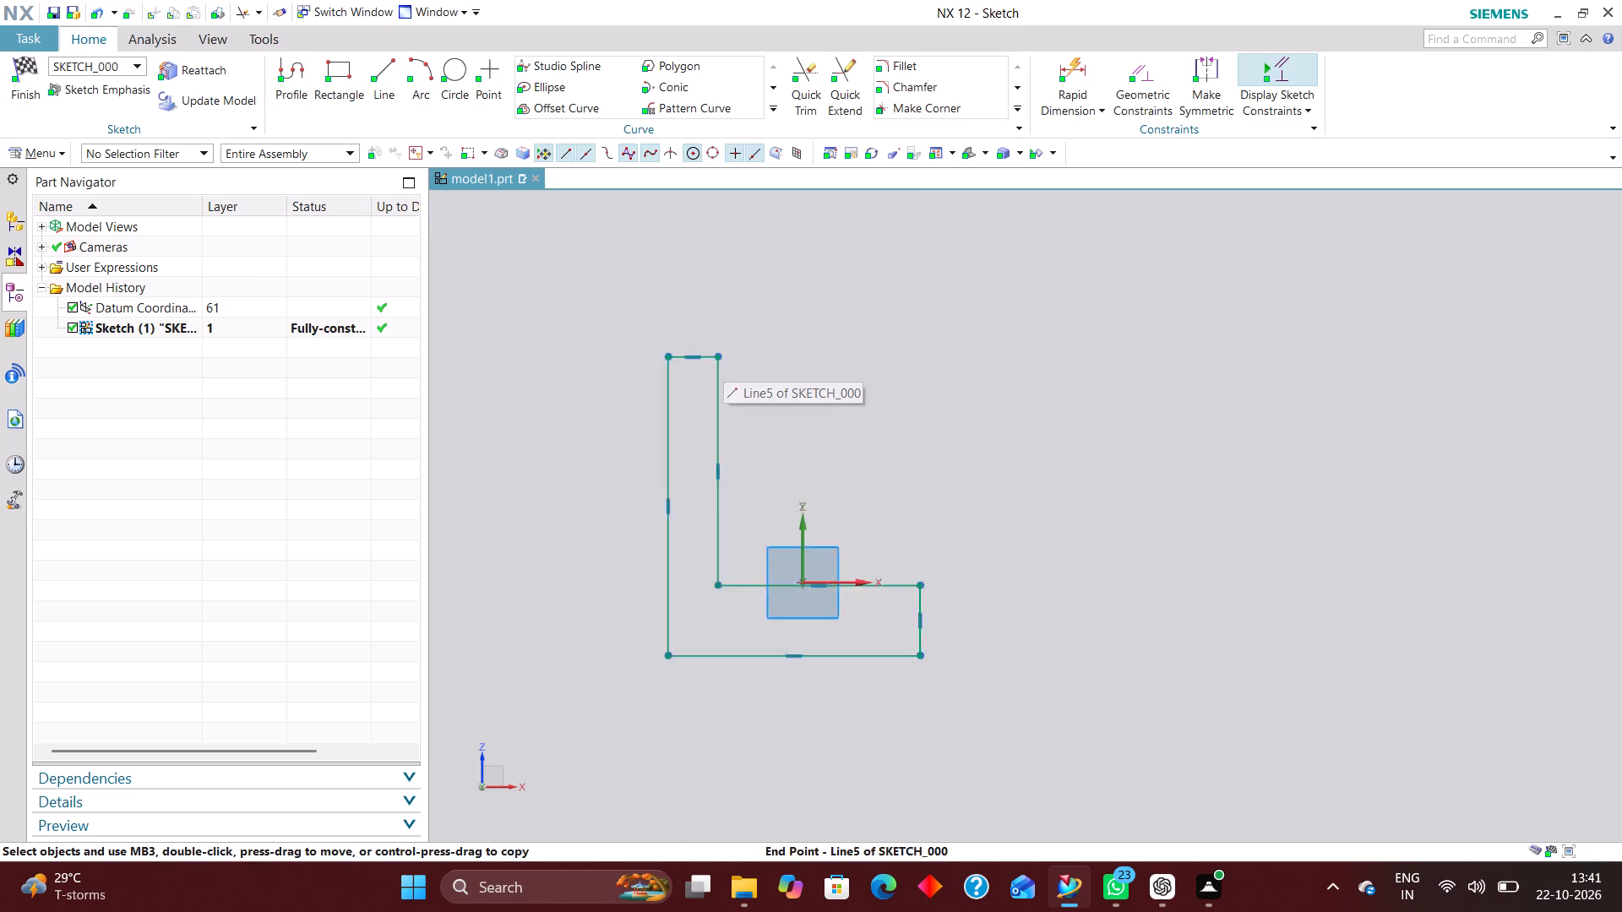
{"action": "scroll", "coordinate": [723, 359], "scroll_direction": "down", "scroll_amount": 2}
{"action": "scroll", "coordinate": [773, 474], "scroll_direction": "up", "scroll_amount": 5}
{"action": "left_click_drag", "start_coordinate": [807, 477], "coordinate": [815, 353]}
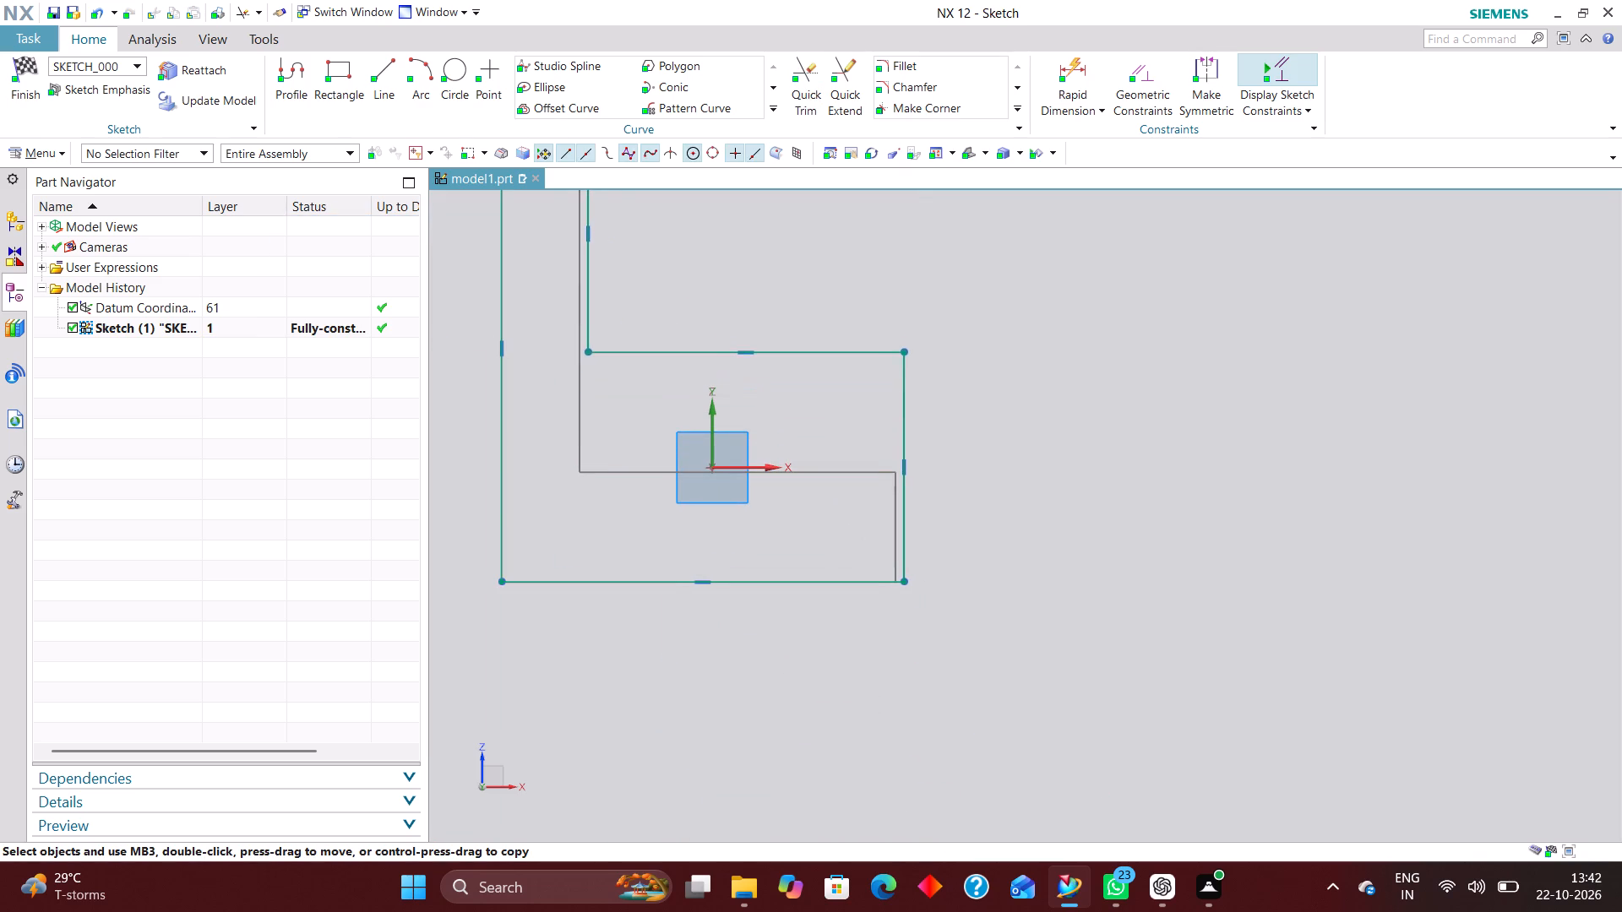
{"action": "left_click_drag", "start_coordinate": [815, 353], "coordinate": [814, 345]}
{"action": "left_click_drag", "start_coordinate": [808, 584], "coordinate": [825, 498]}
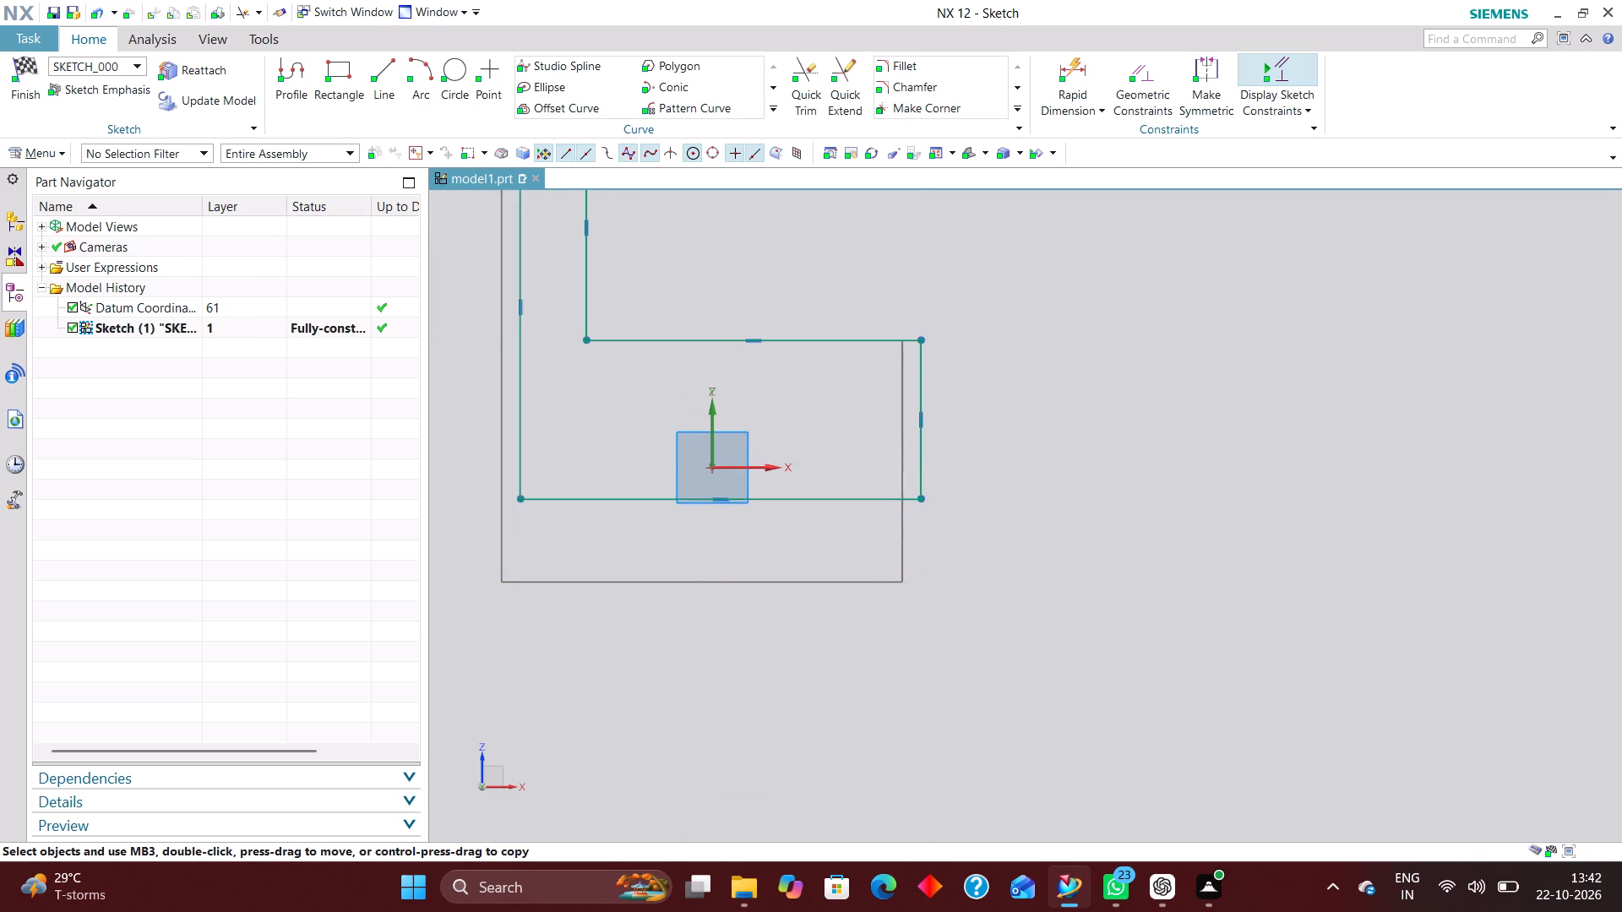
{"action": "left_click_drag", "start_coordinate": [825, 498], "coordinate": [825, 492]}
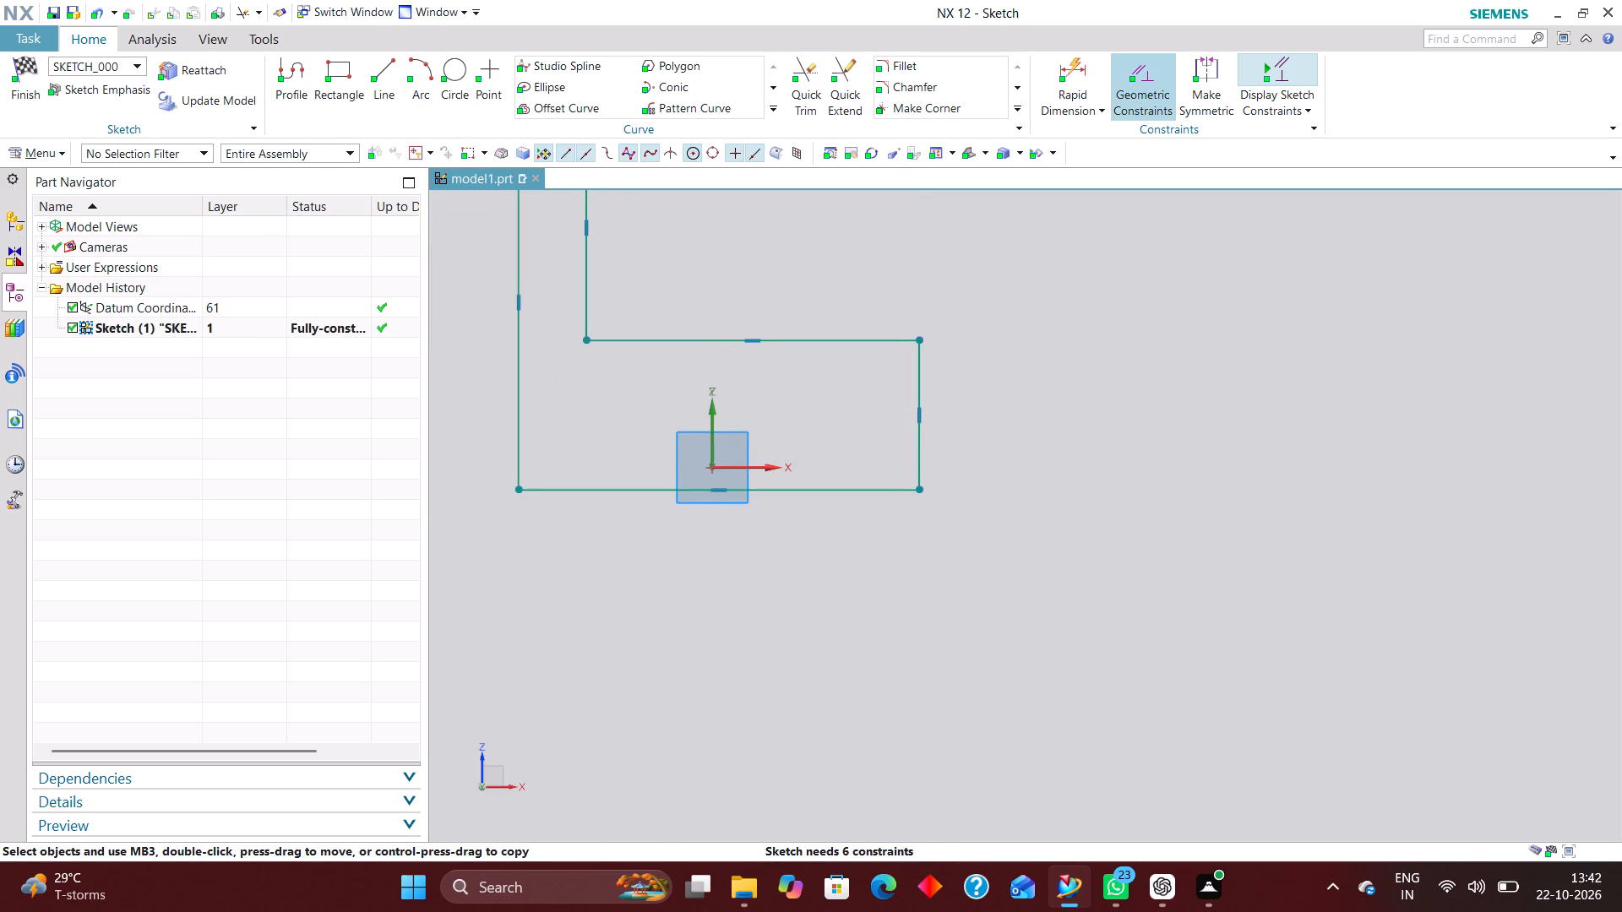
Centre the bottom line on the origin by constraining its midpoint onto the X axis and the Z axis with Point on Curve.
{"action": "left_click", "coordinate": [1136, 68]}
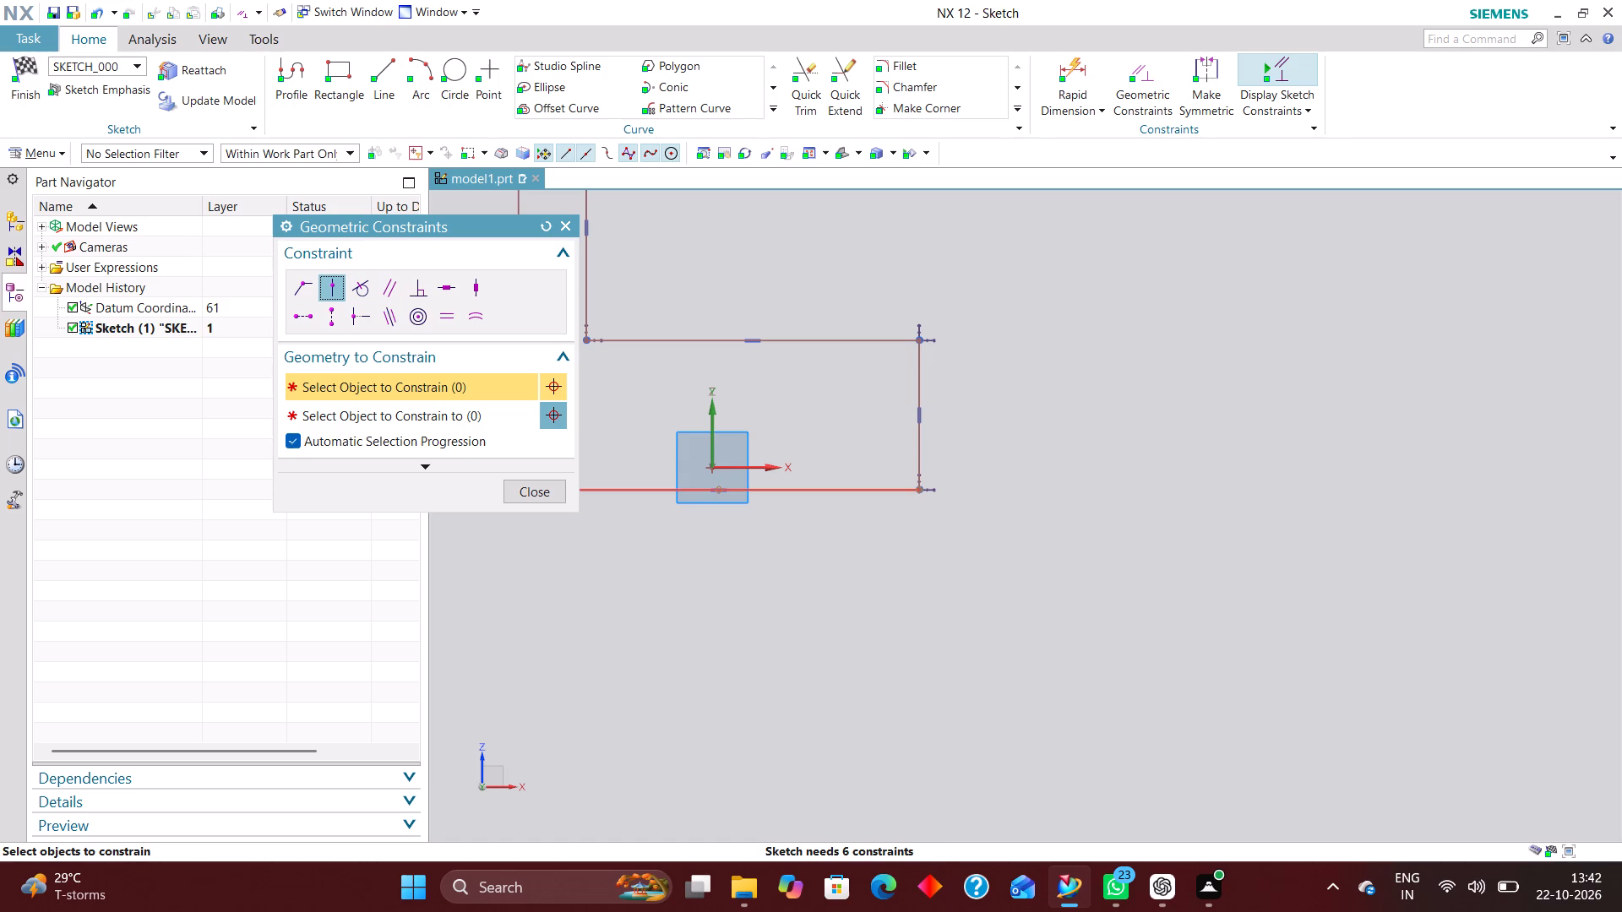
{"action": "left_click", "coordinate": [721, 491]}
{"action": "left_click", "coordinate": [749, 460]}
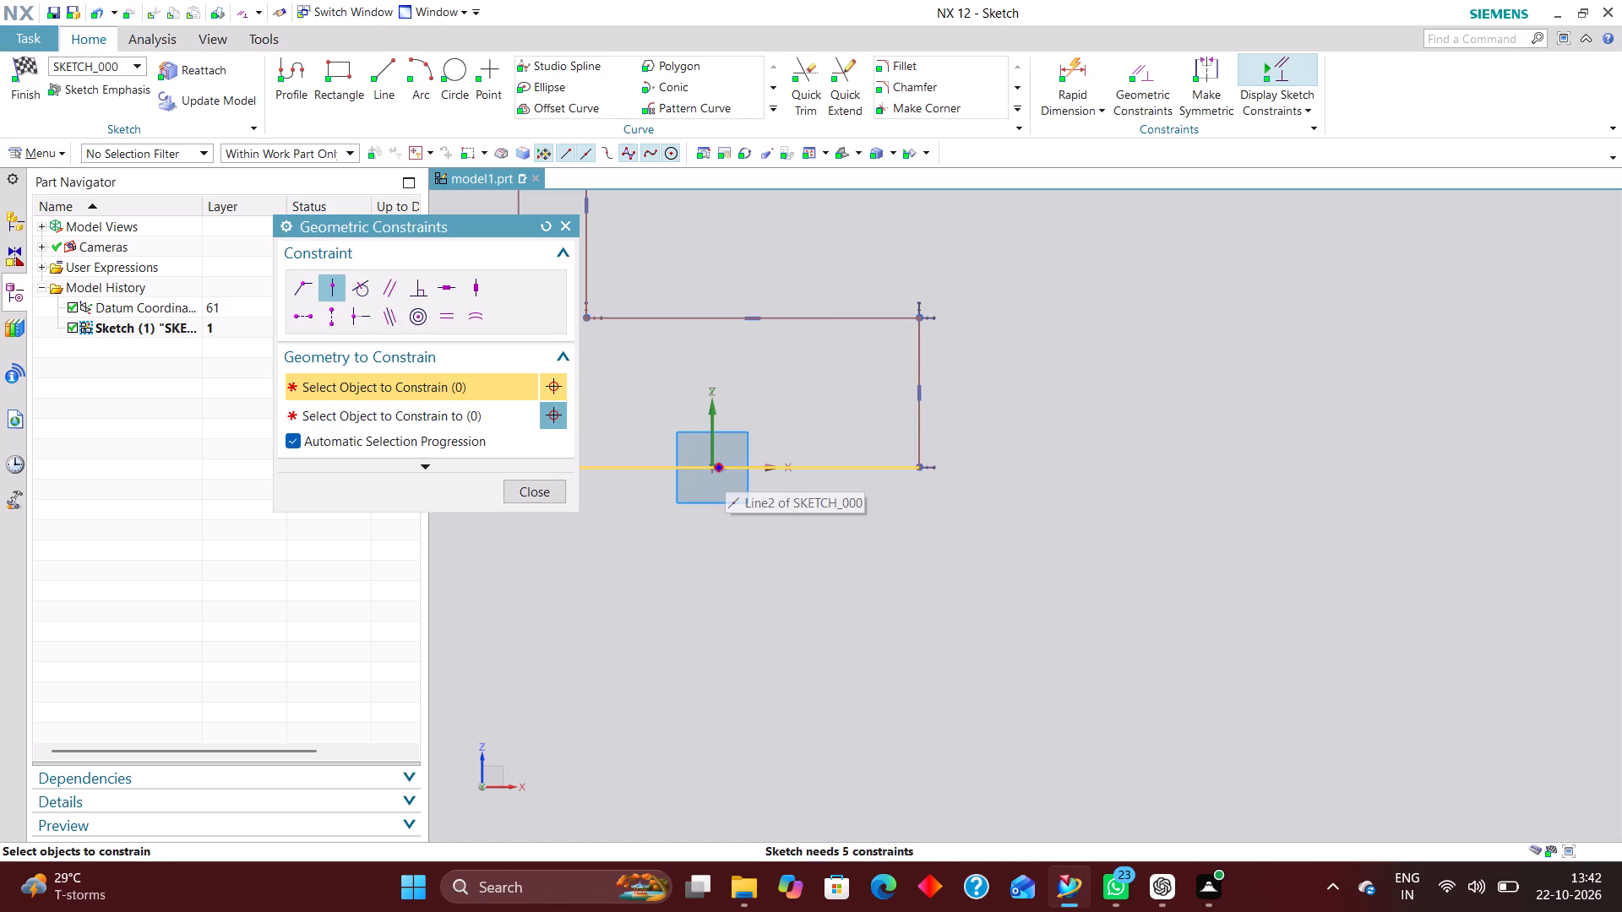
{"action": "left_click", "coordinate": [725, 470]}
{"action": "left_click", "coordinate": [710, 438]}
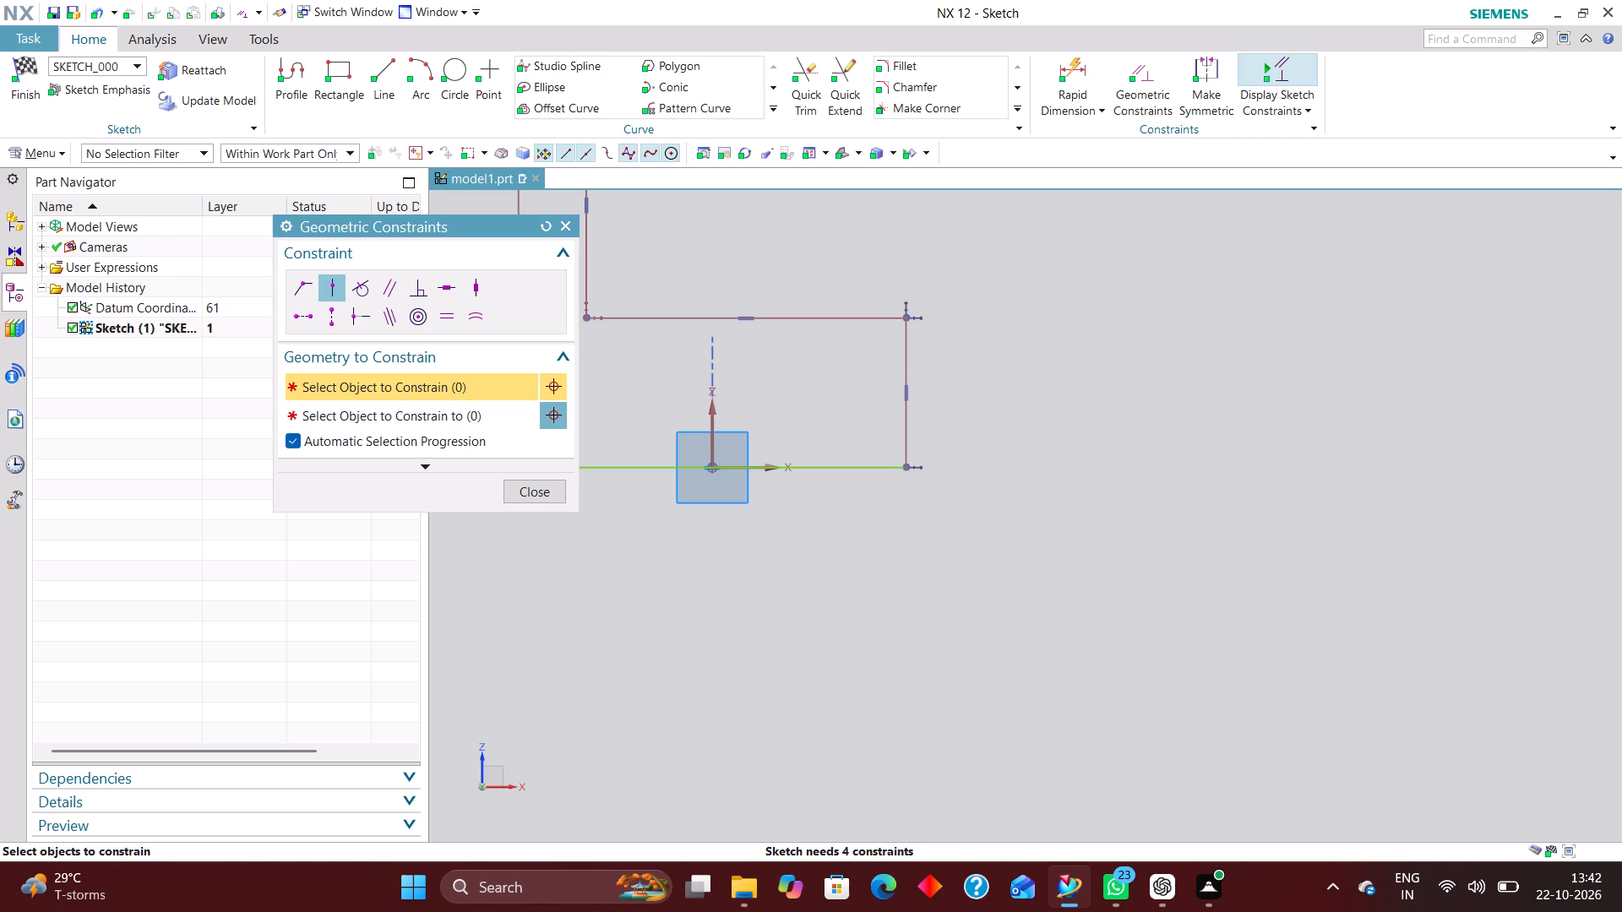
{"action": "left_click", "coordinate": [546, 486]}
Dimension the short vertical edge at the end of the foot as 10, using Rapid Dimension with the Inferred method.
{"action": "scroll", "coordinate": [787, 658], "scroll_direction": "down", "scroll_amount": 3}
{"action": "scroll", "coordinate": [868, 570], "scroll_direction": "down", "scroll_amount": 2}
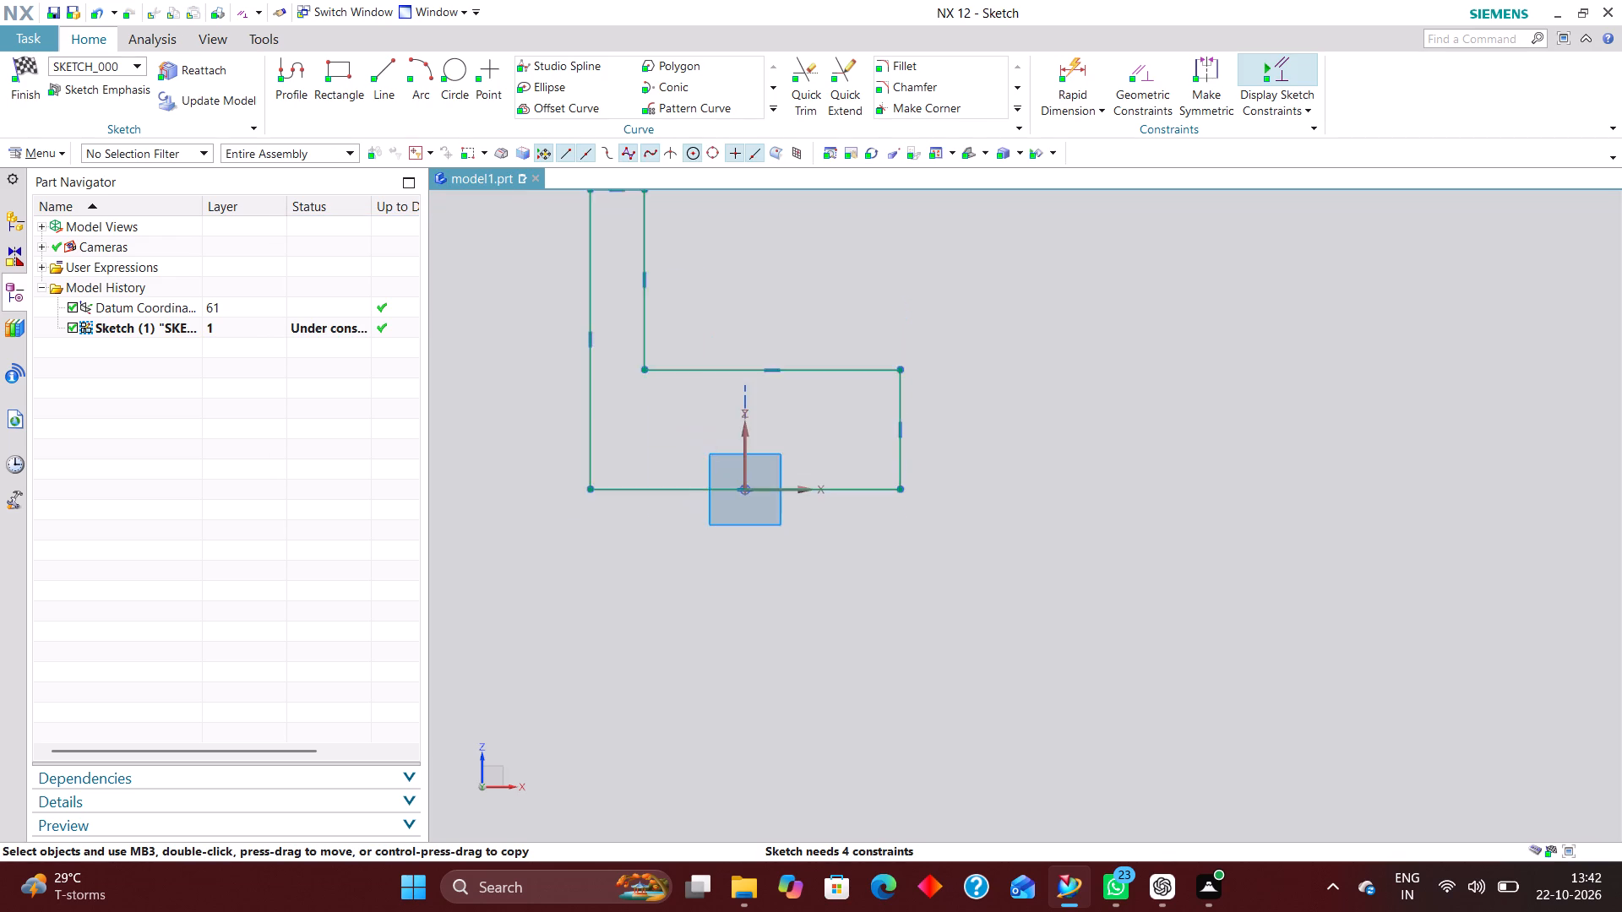
{"action": "scroll", "coordinate": [902, 602], "scroll_direction": "down", "scroll_amount": 2}
{"action": "scroll", "coordinate": [888, 519], "scroll_direction": "up", "scroll_amount": 2}
{"action": "left_click", "coordinate": [1080, 66]}
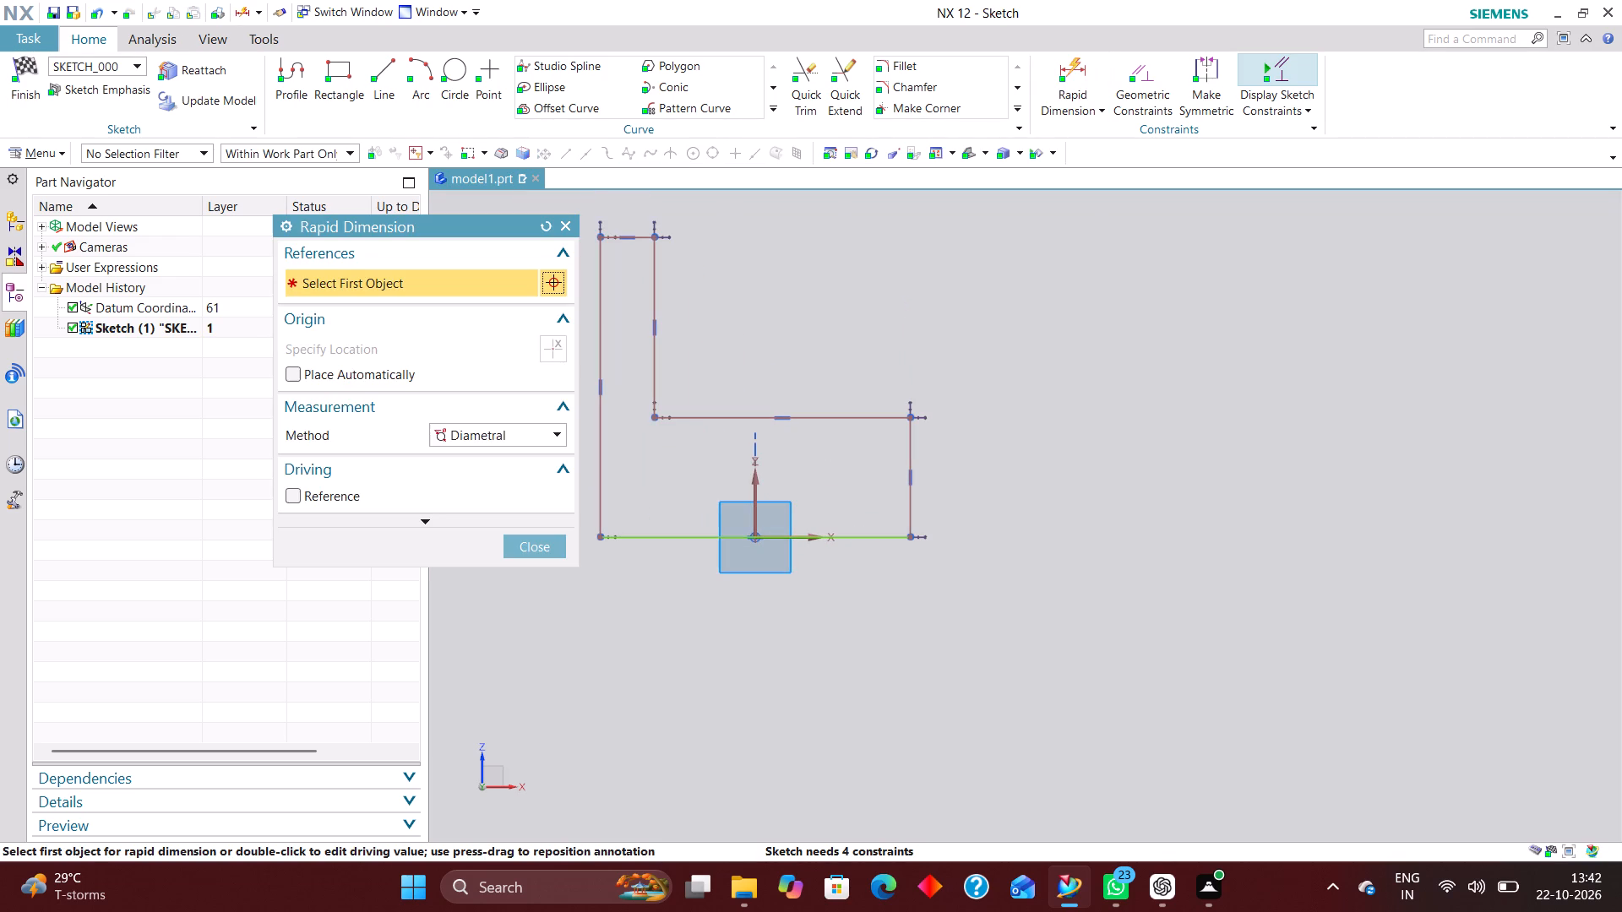
{"action": "left_click", "coordinate": [909, 512]}
{"action": "left_click", "coordinate": [533, 437]}
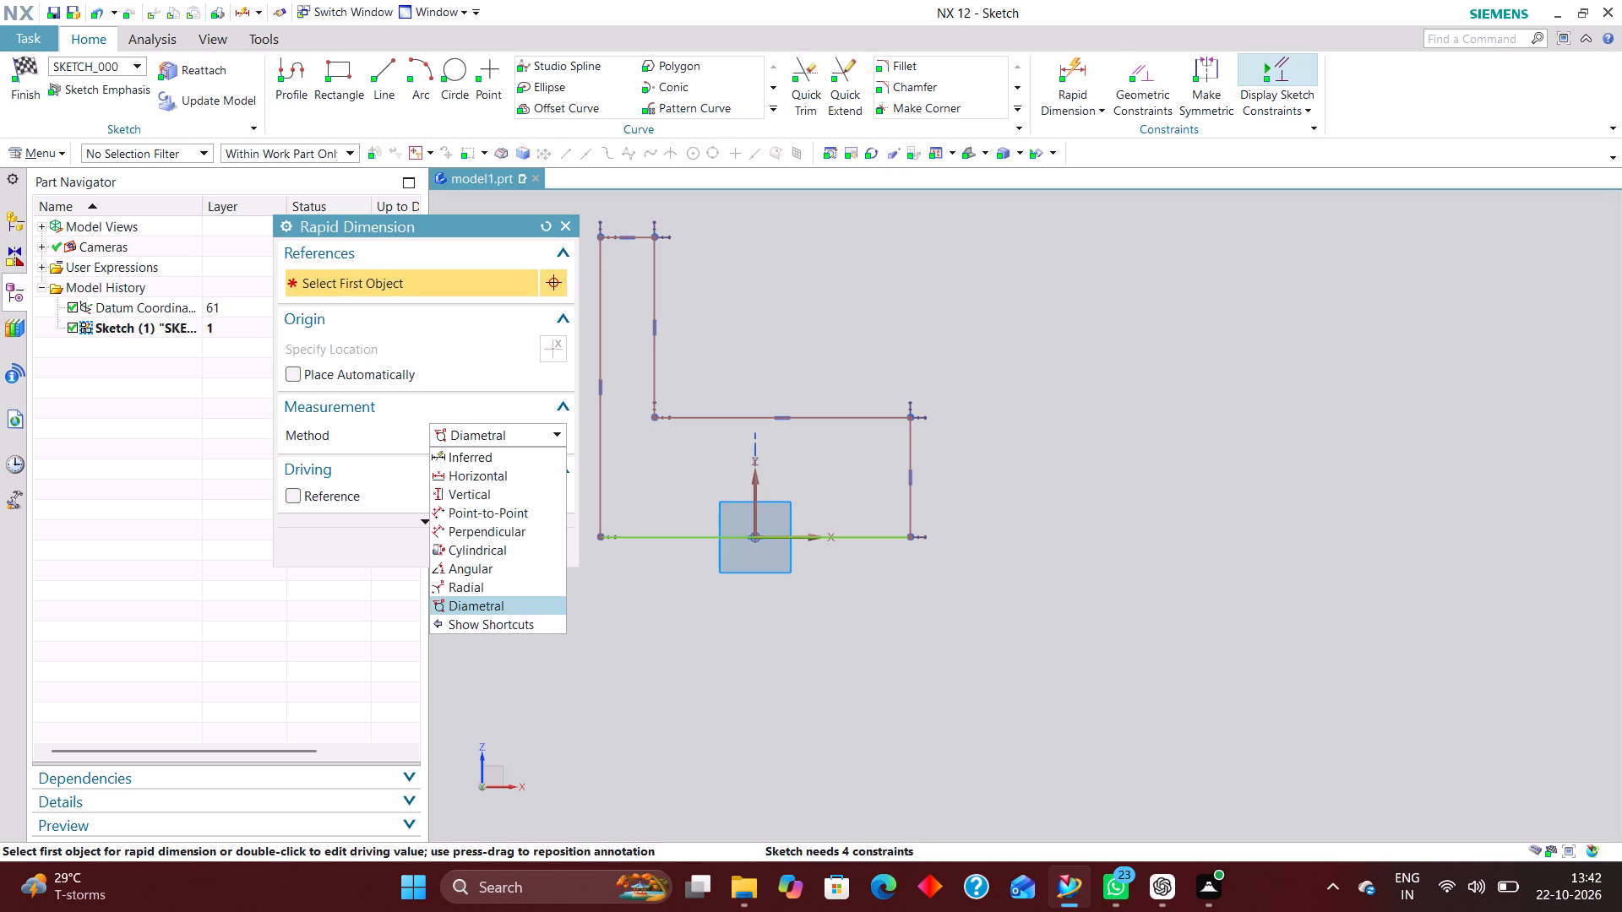
{"action": "left_click", "coordinate": [504, 458]}
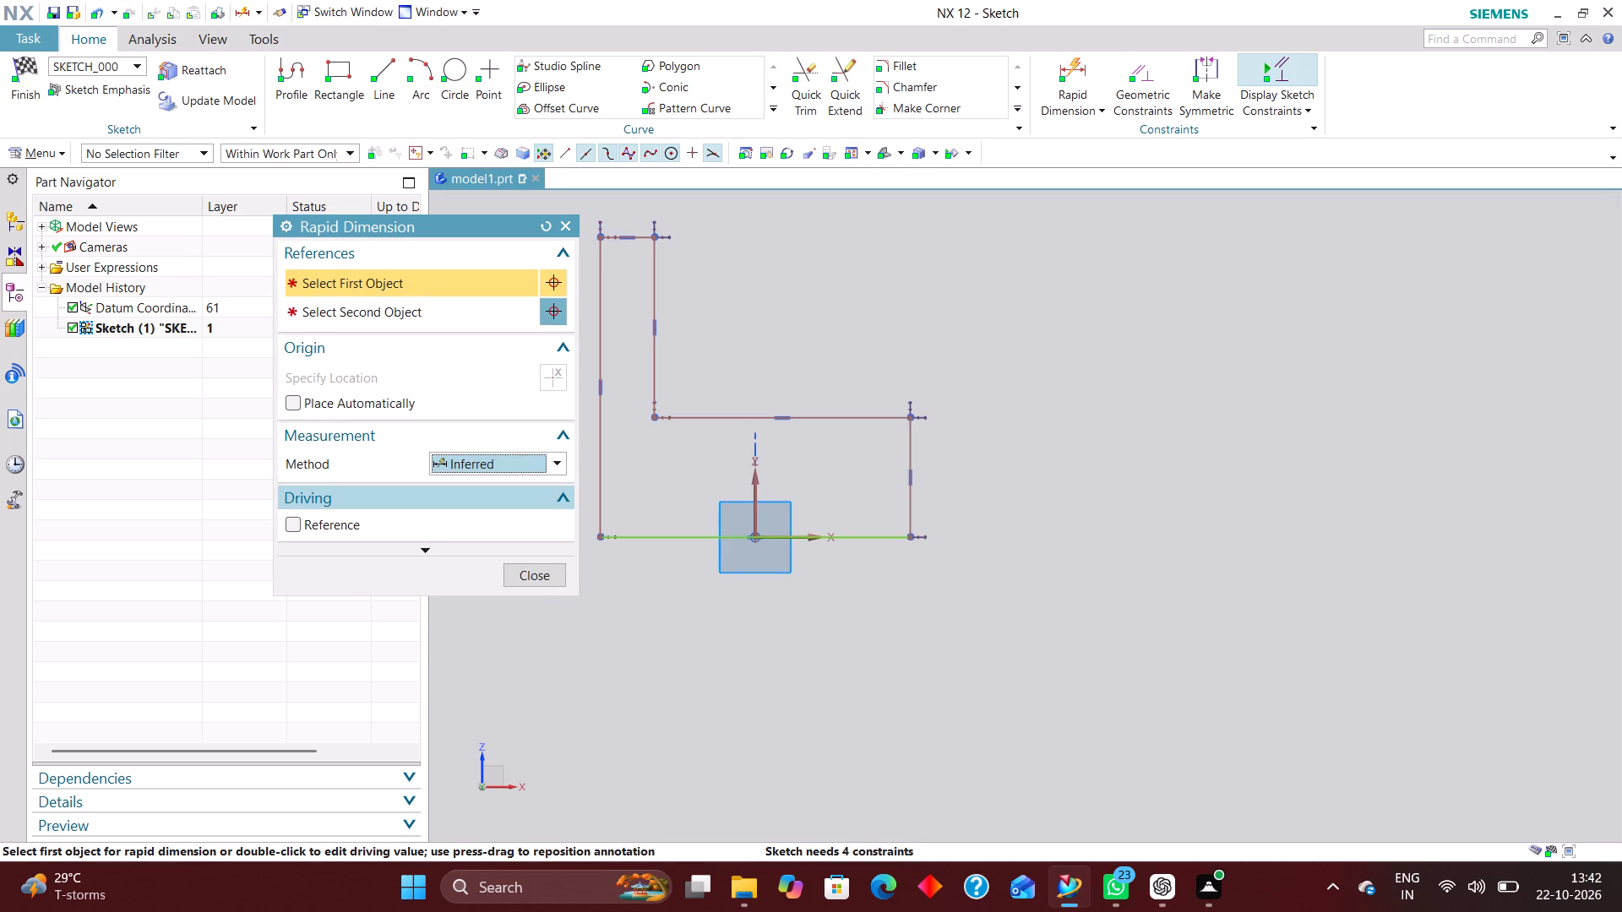
{"action": "left_click", "coordinate": [908, 518]}
{"action": "left_click", "coordinate": [999, 487]}
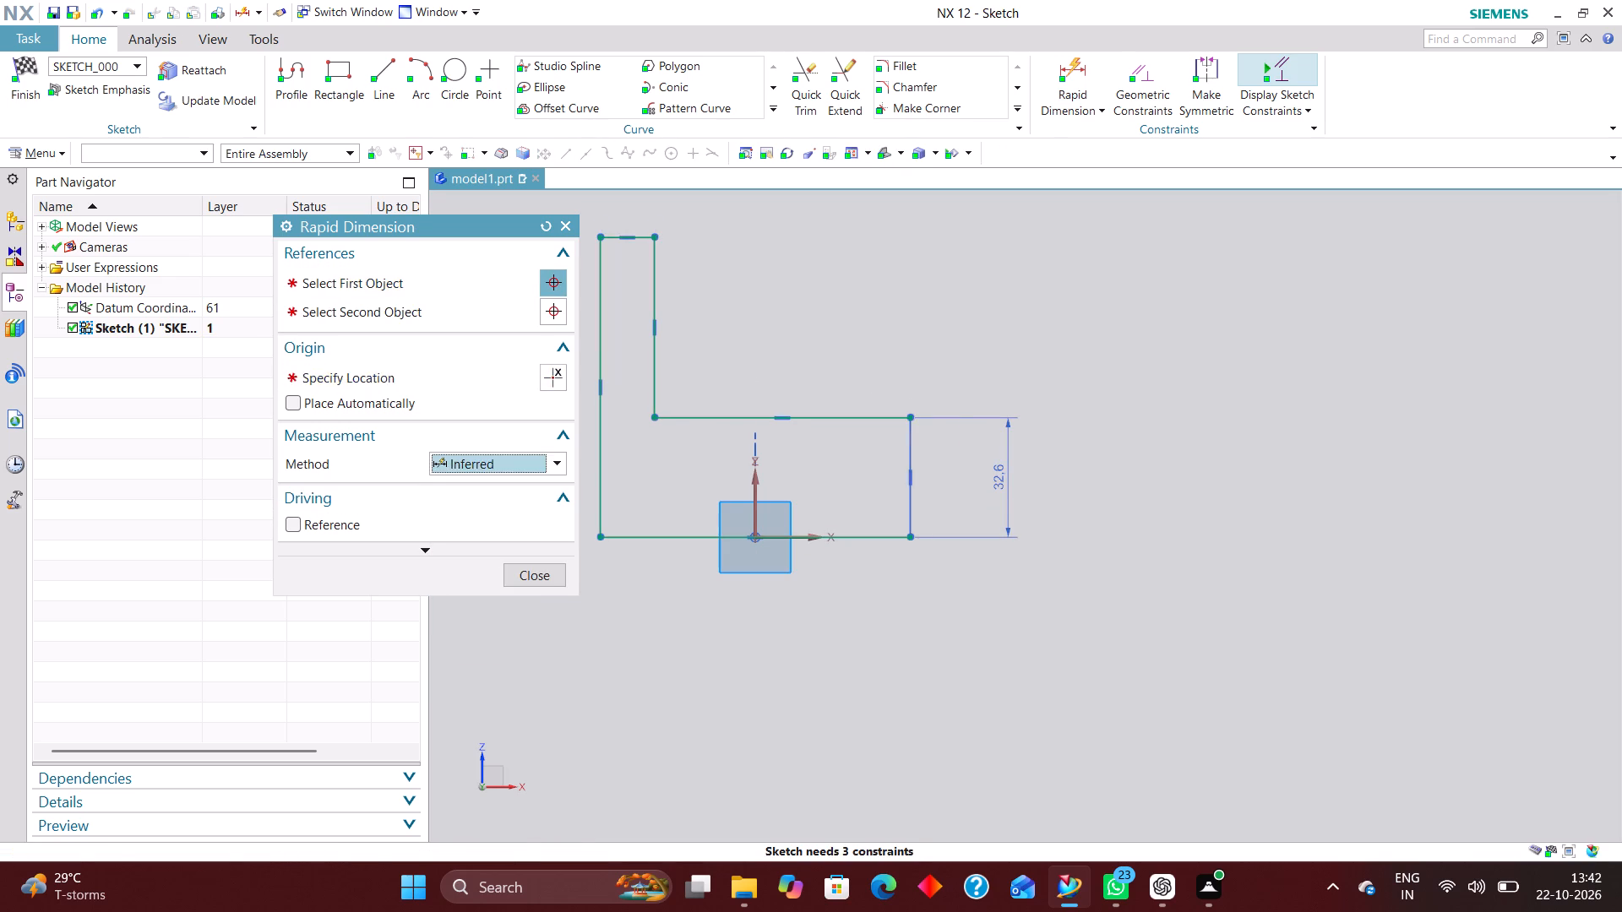
{"action": "type", "text": "10"}
{"action": "key", "text": "Return"}
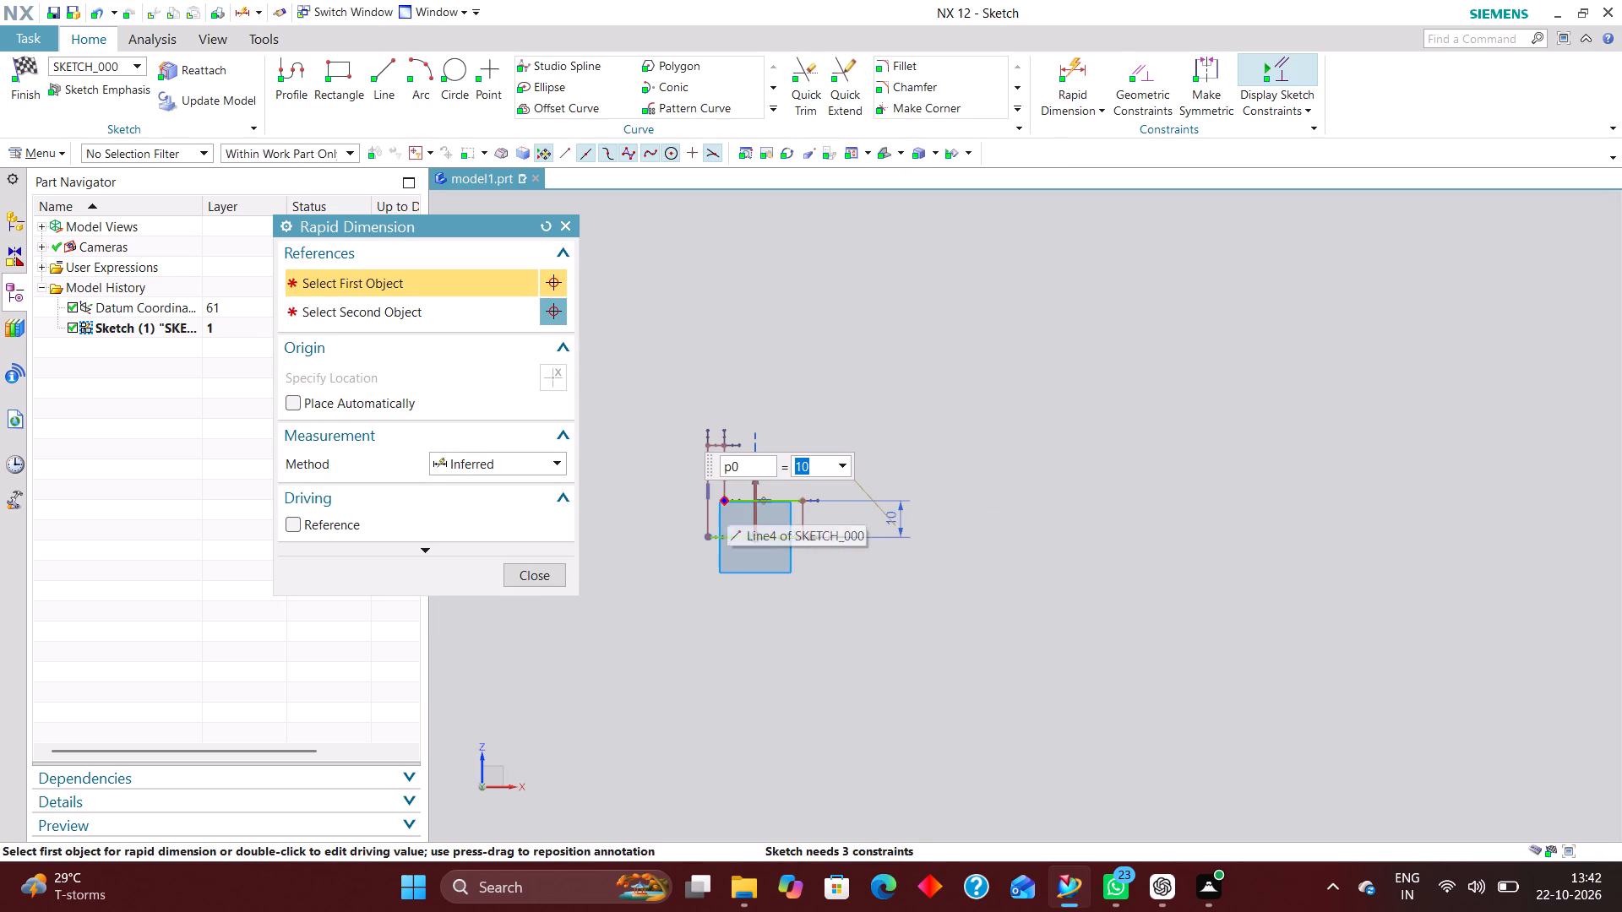
Dimension the top edge of the vertical leg as 10 and finish the dimension command.
{"action": "scroll", "coordinate": [727, 502], "scroll_direction": "up", "scroll_amount": 7}
{"action": "scroll", "coordinate": [886, 440], "scroll_direction": "down", "scroll_amount": 2}
{"action": "scroll", "coordinate": [776, 309], "scroll_direction": "up", "scroll_amount": 4}
{"action": "scroll", "coordinate": [911, 509], "scroll_direction": "down", "scroll_amount": 4}
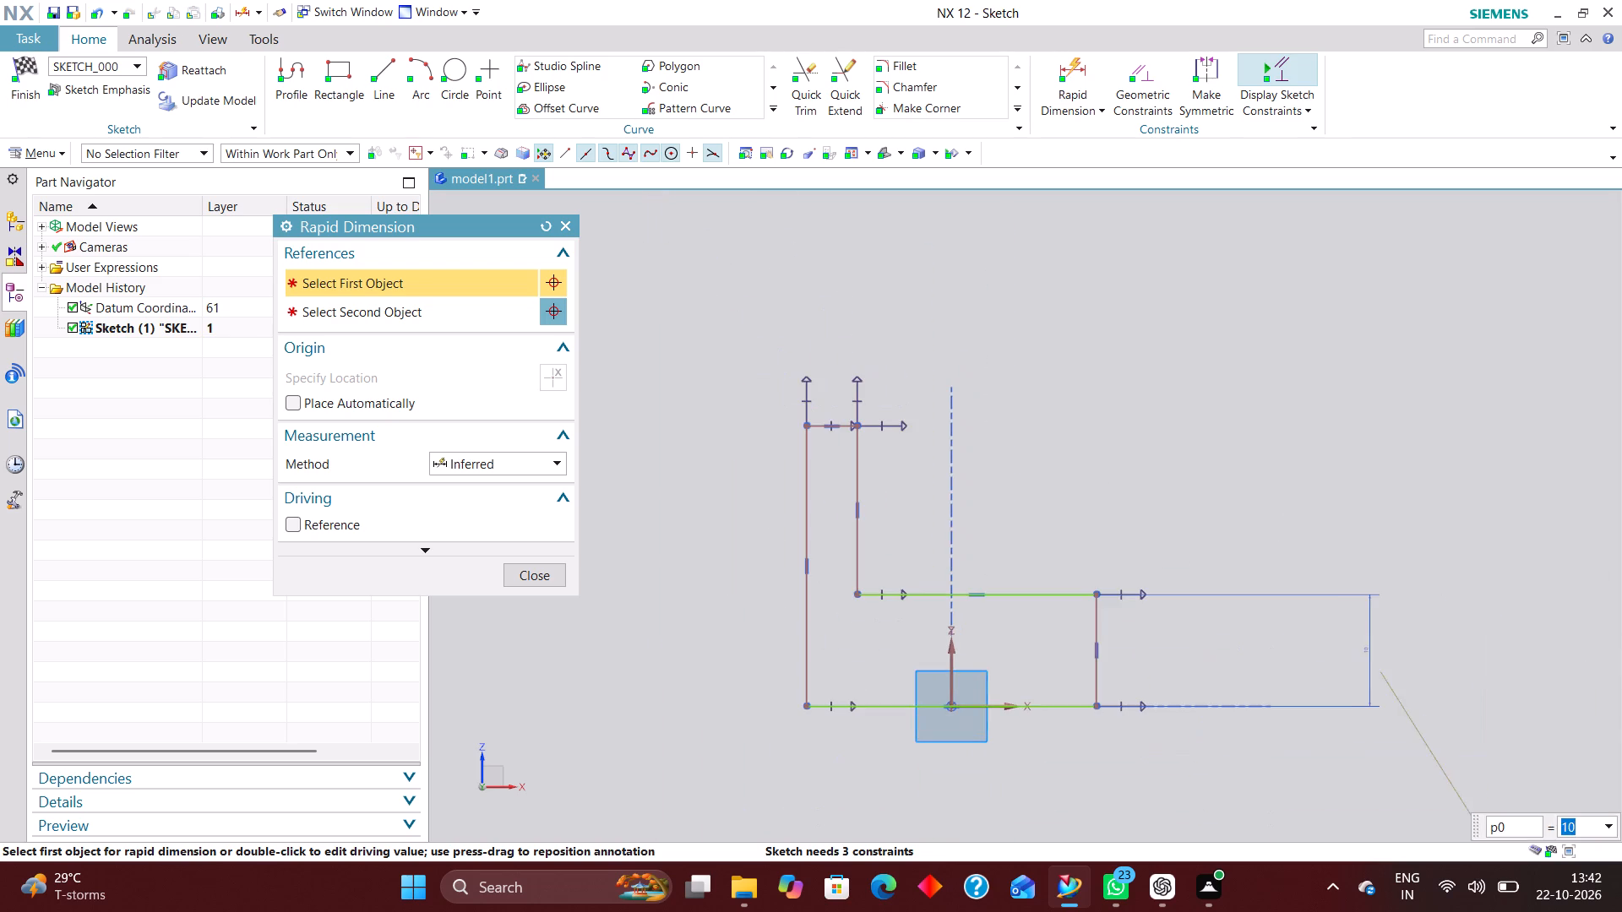
{"action": "scroll", "coordinate": [822, 416], "scroll_direction": "up", "scroll_amount": 5}
{"action": "left_click", "coordinate": [890, 443]}
{"action": "left_click", "coordinate": [852, 330]}
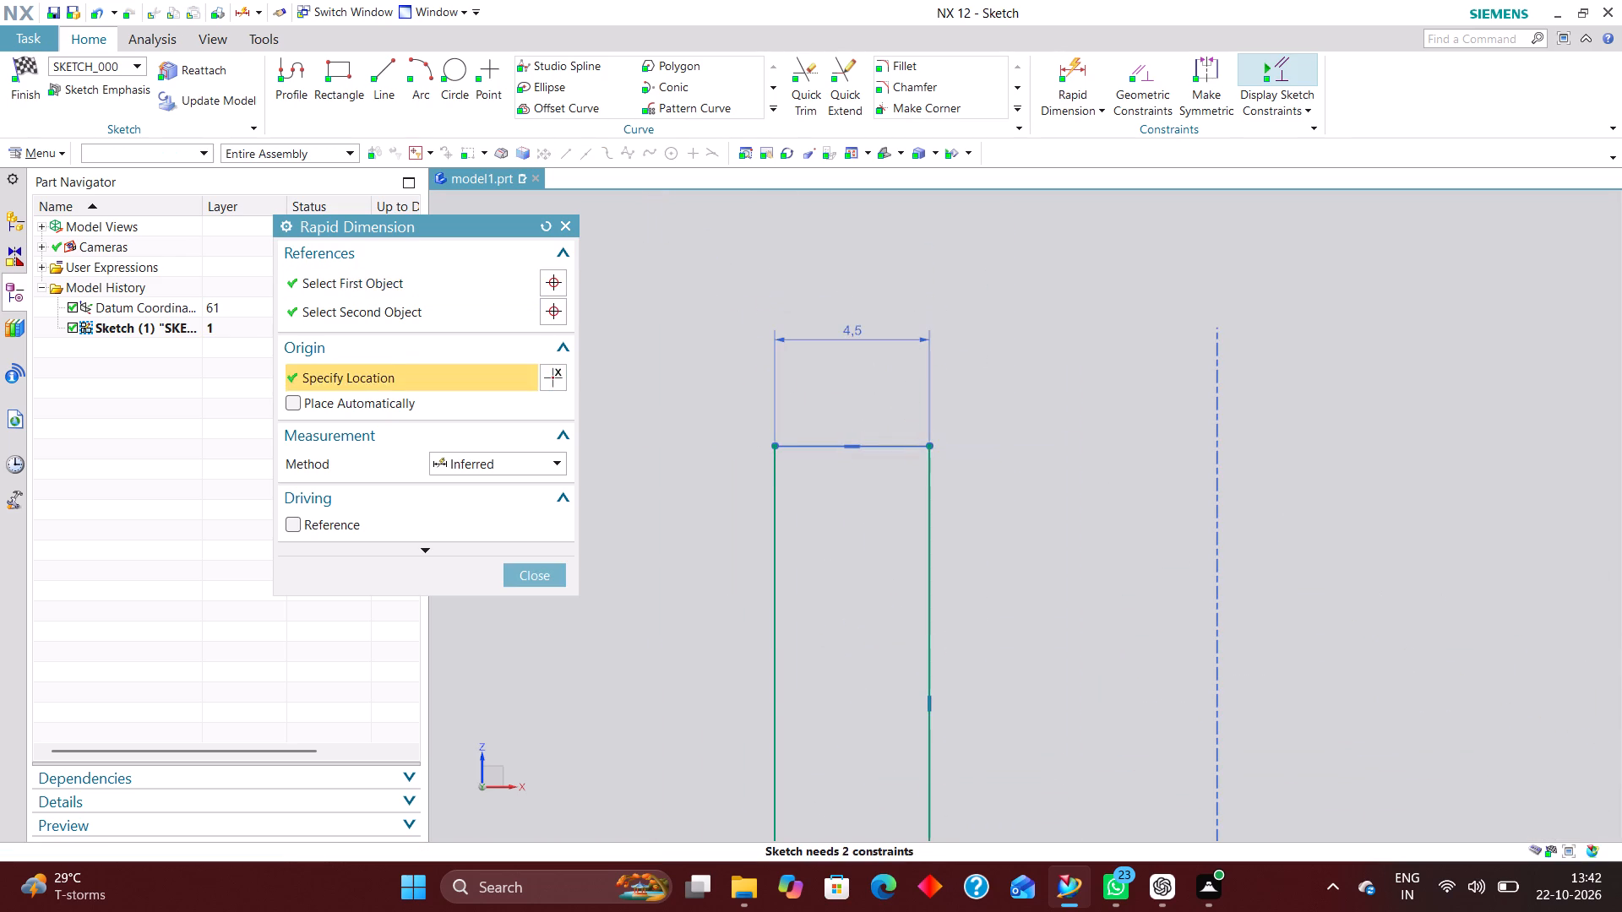
{"action": "type", "text": "10"}
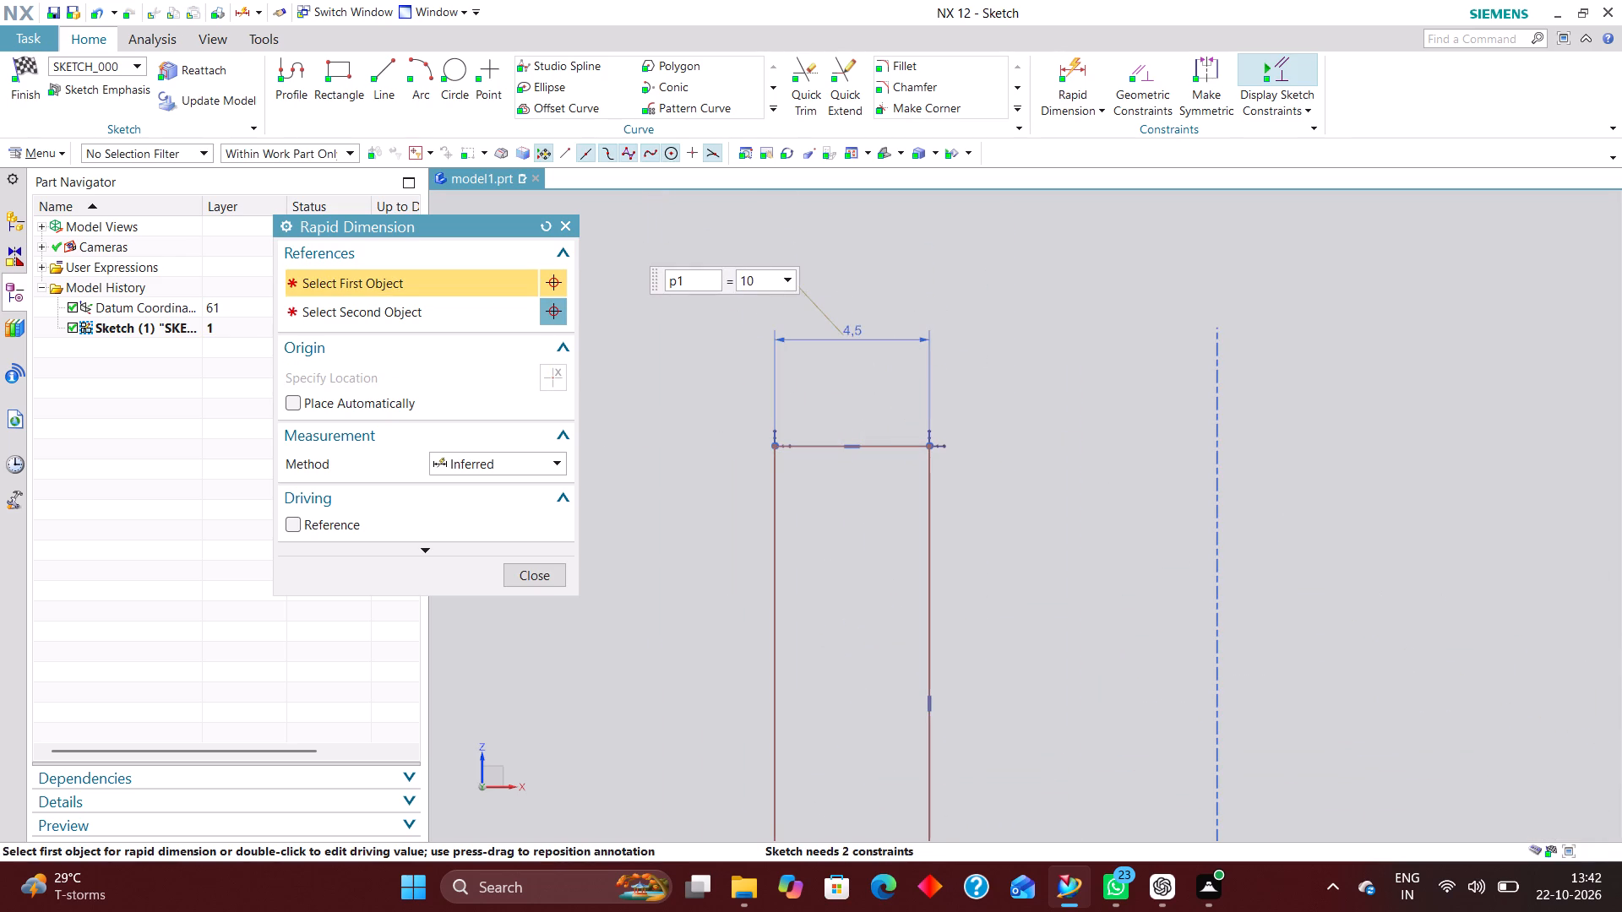
{"action": "key", "text": "Return"}
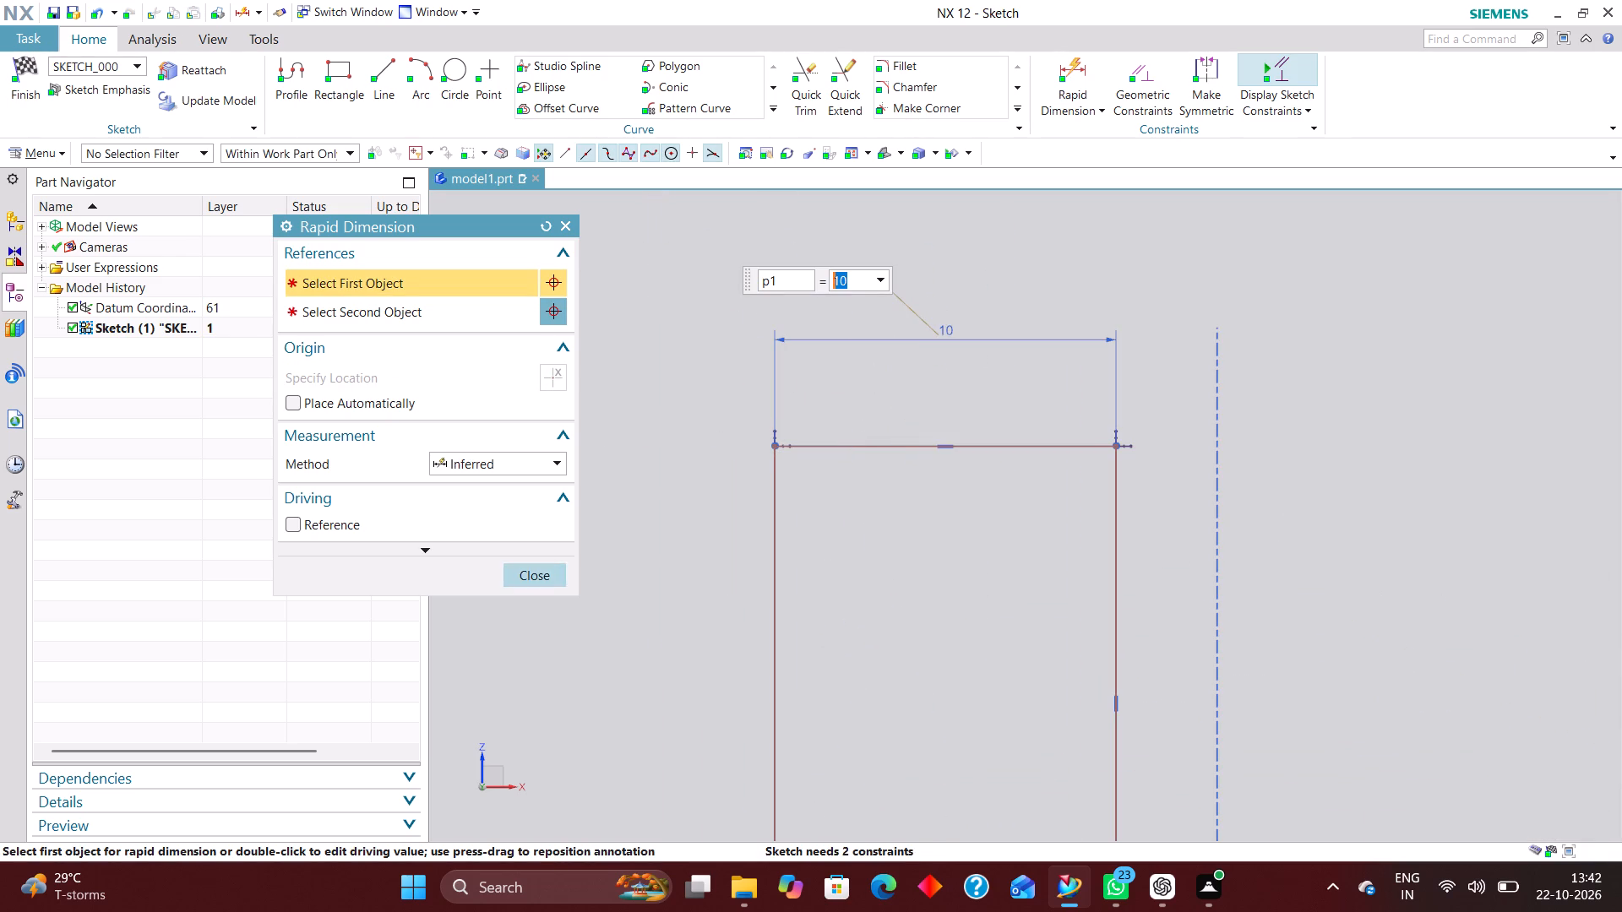
{"action": "left_click", "coordinate": [530, 562]}
{"action": "left_click", "coordinate": [539, 576]}
Dimension the L profile's bottom edge as 30, placing the dimension below the profile.
{"action": "scroll", "coordinate": [808, 430], "scroll_direction": "down", "scroll_amount": 8}
{"action": "scroll", "coordinate": [911, 562], "scroll_direction": "up", "scroll_amount": 2}
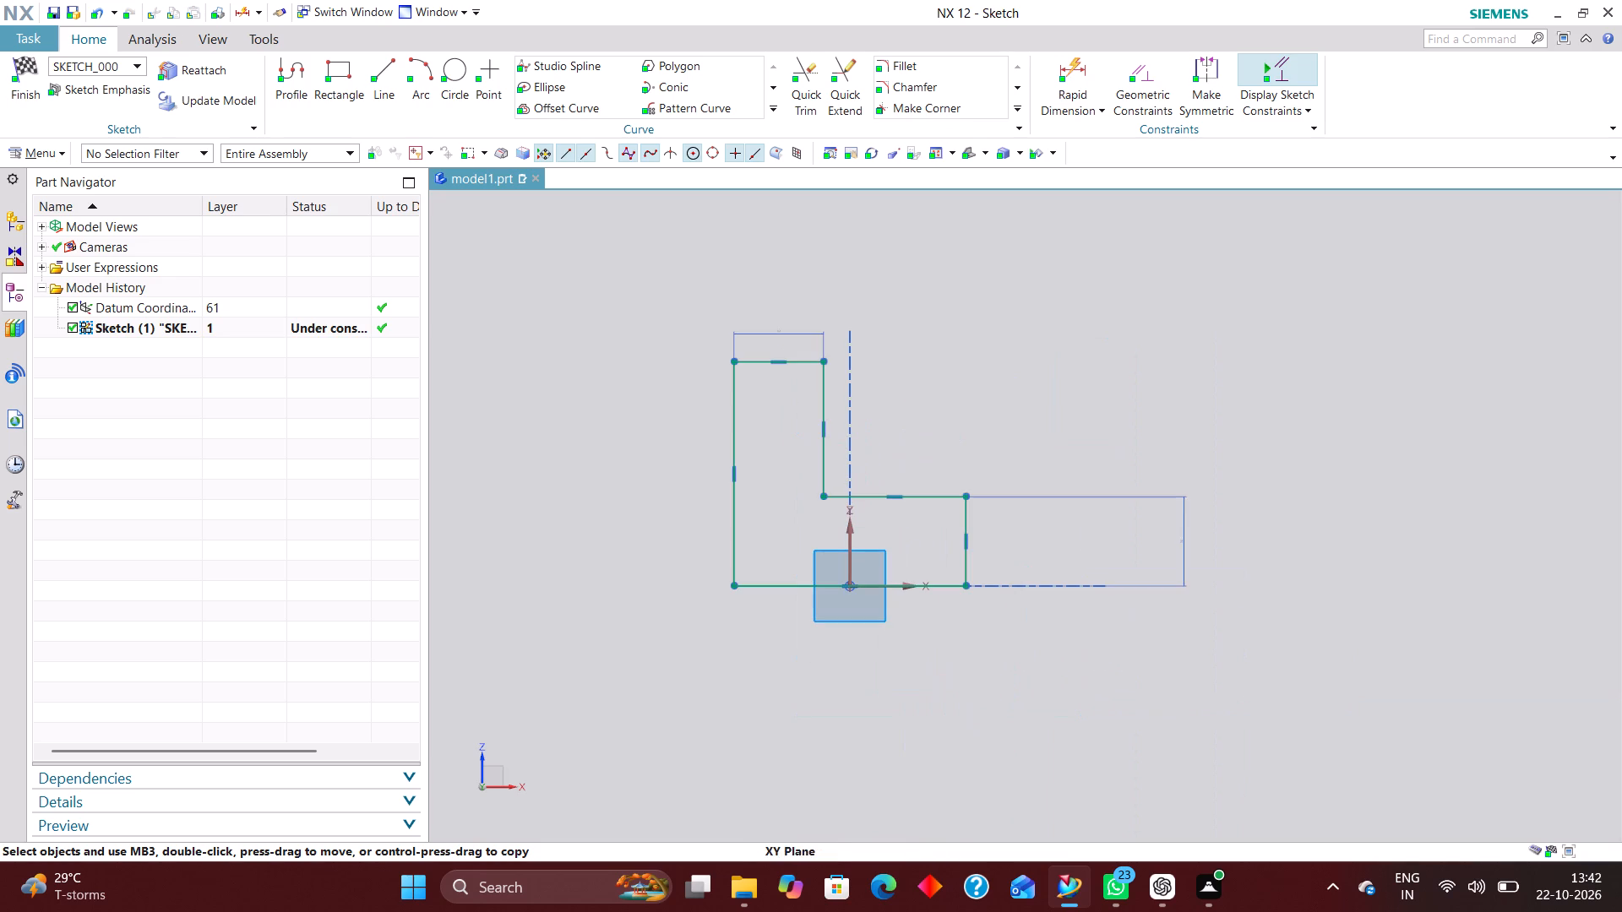
{"action": "left_click", "coordinate": [1079, 68]}
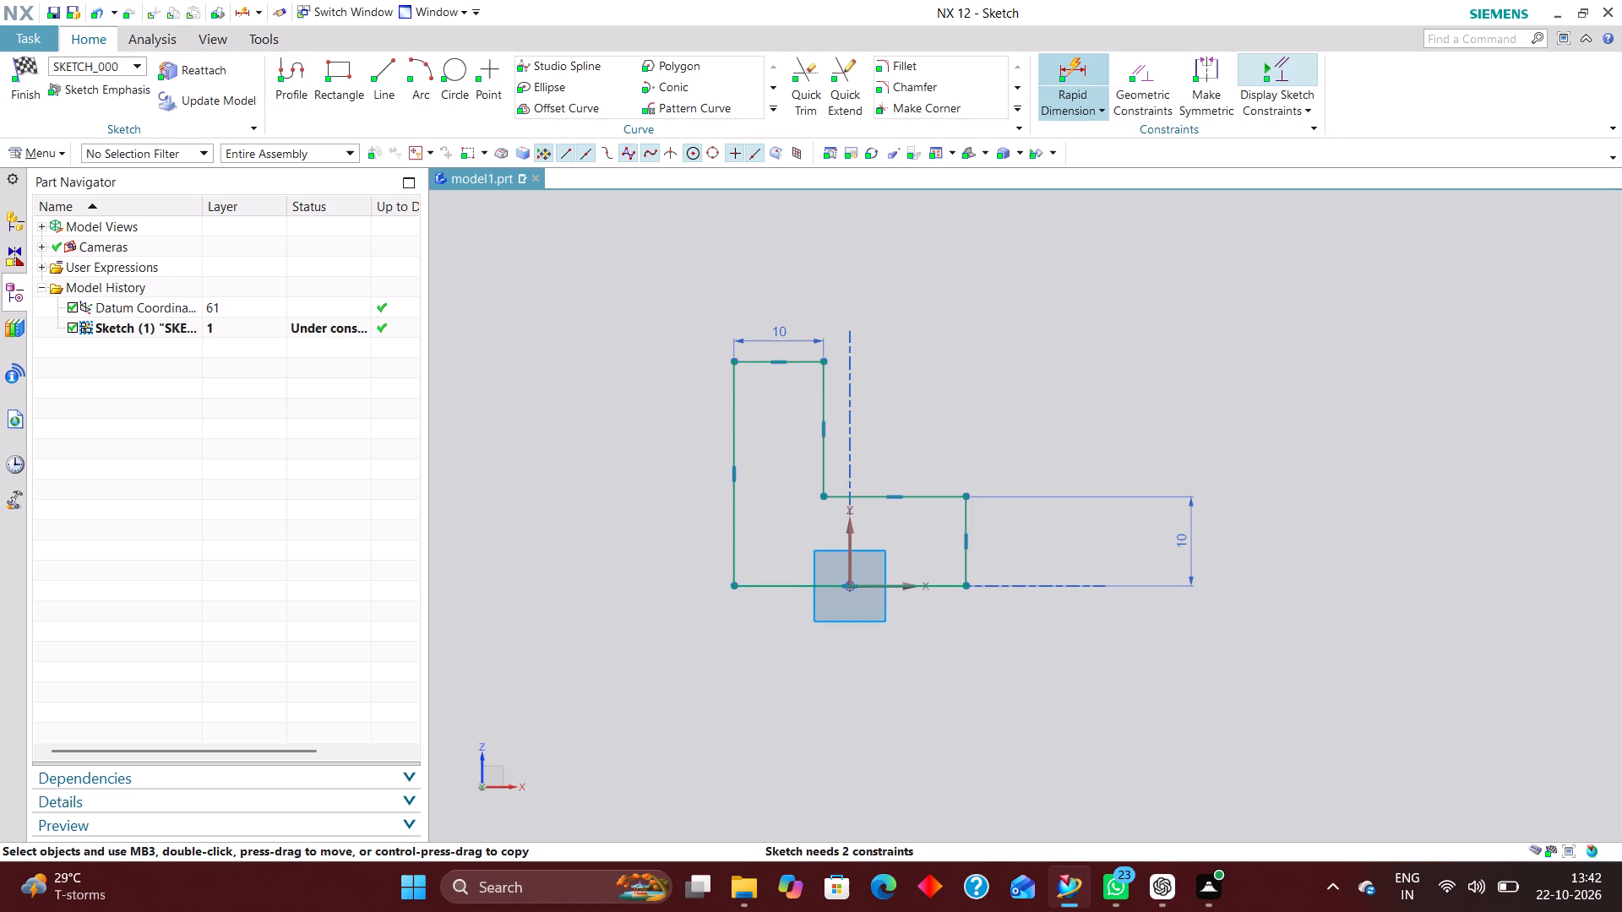
{"action": "left_click", "coordinate": [933, 584]}
{"action": "left_click", "coordinate": [836, 719]}
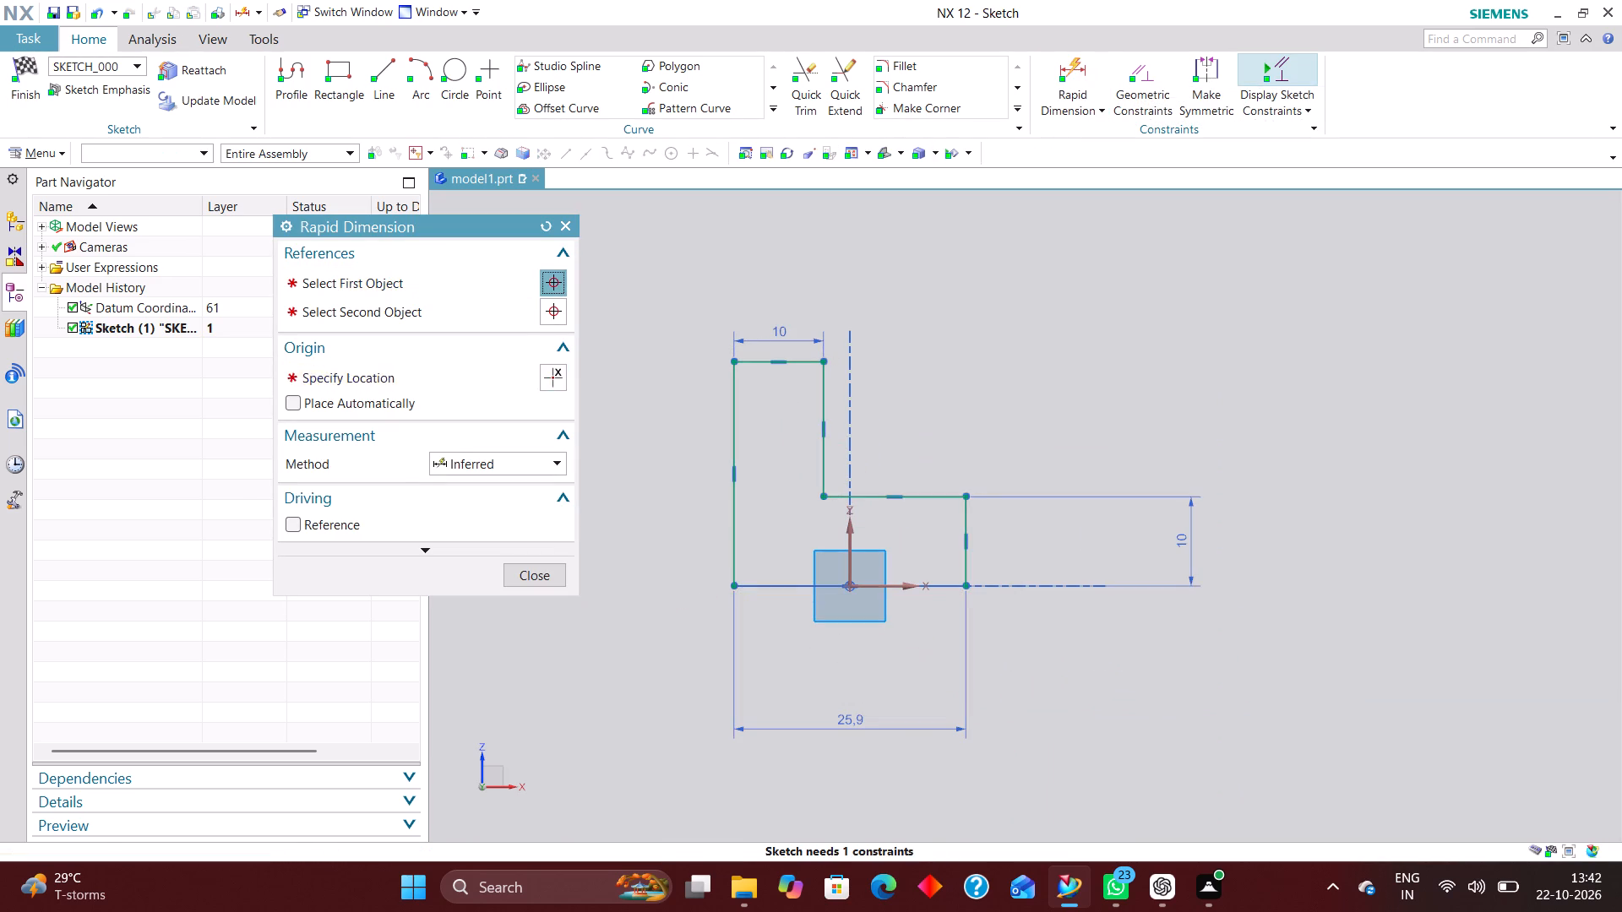
{"action": "type", "text": "30"}
{"action": "key", "text": "Return"}
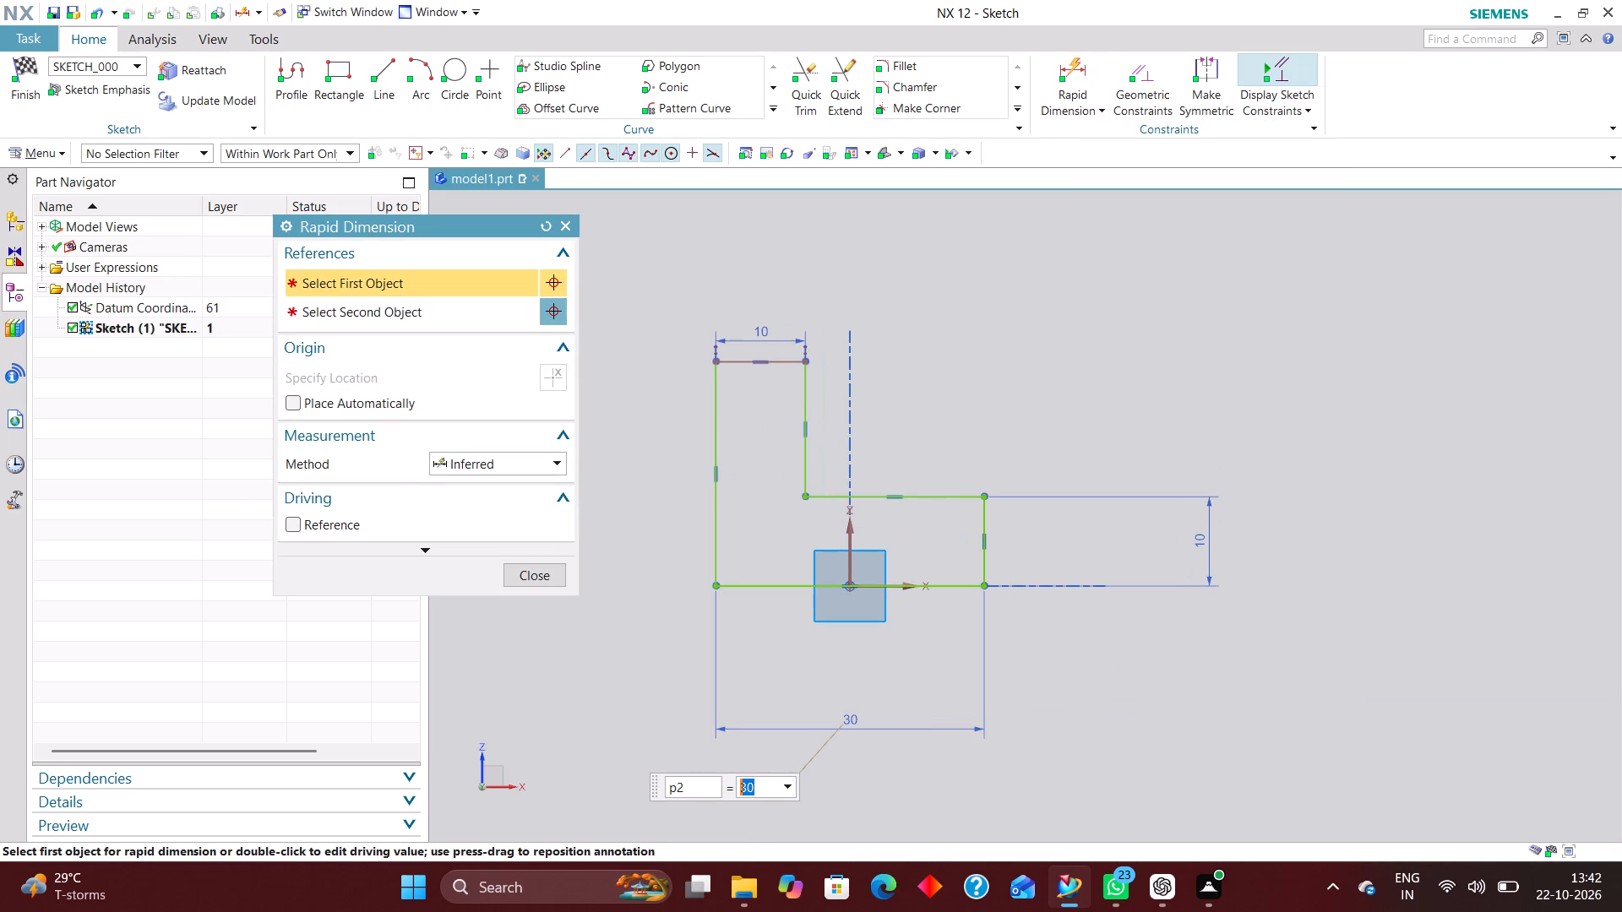
Dimension the full height of the profile's outer vertical edge as 55.
{"action": "scroll", "coordinate": [832, 651], "scroll_direction": "down", "scroll_amount": 2}
{"action": "scroll", "coordinate": [743, 549], "scroll_direction": "up", "scroll_amount": 3}
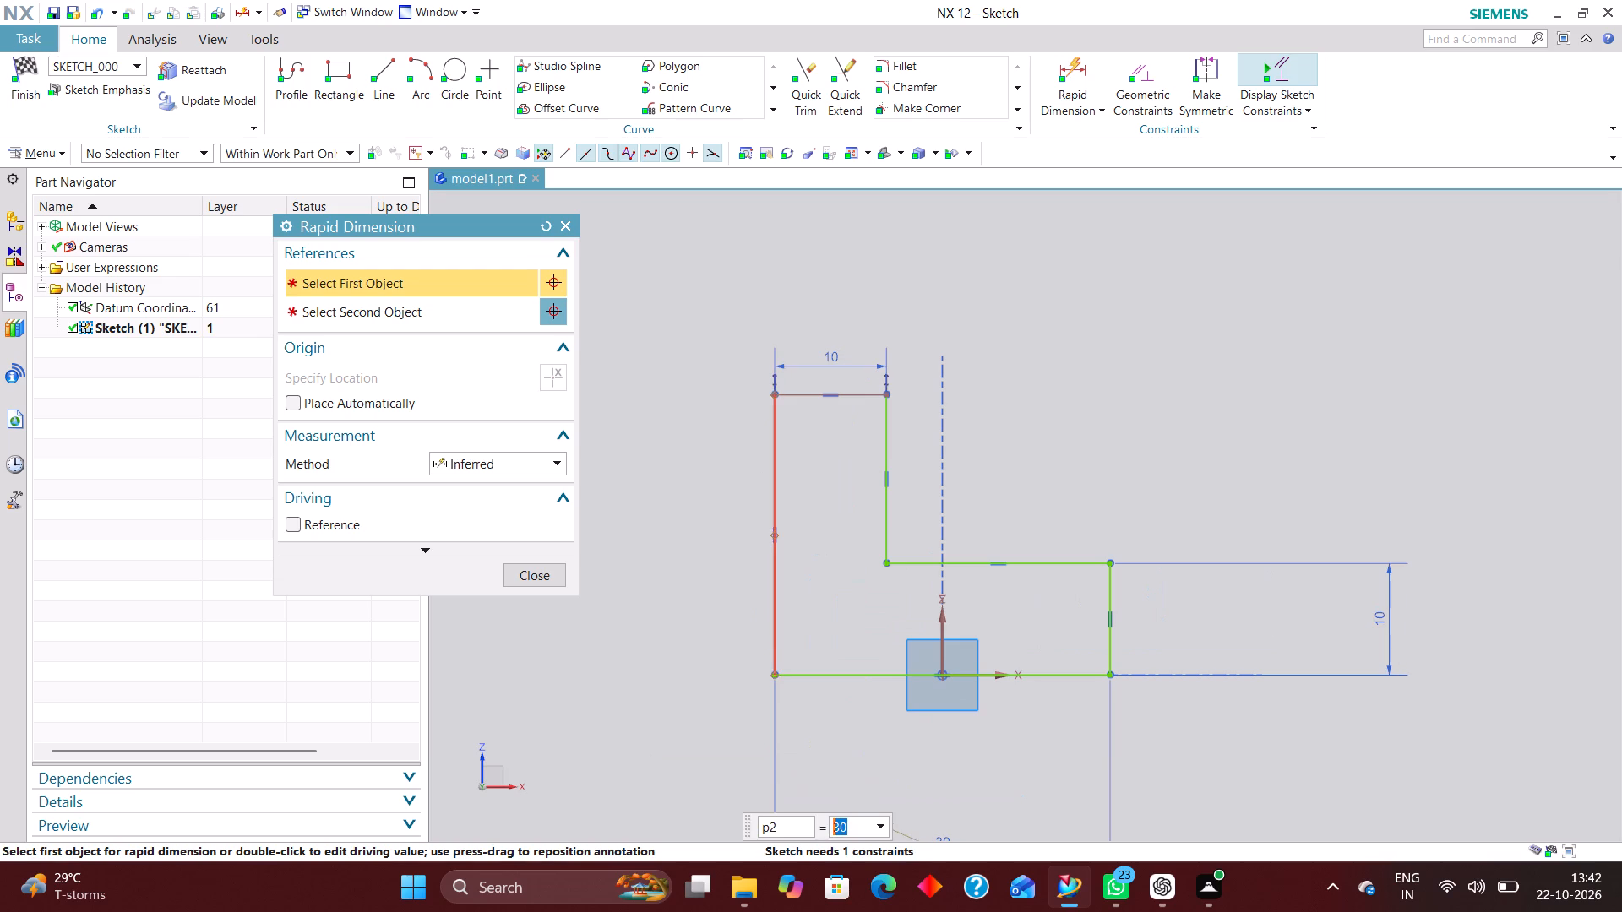
{"action": "left_click", "coordinate": [775, 603]}
{"action": "left_click", "coordinate": [685, 531]}
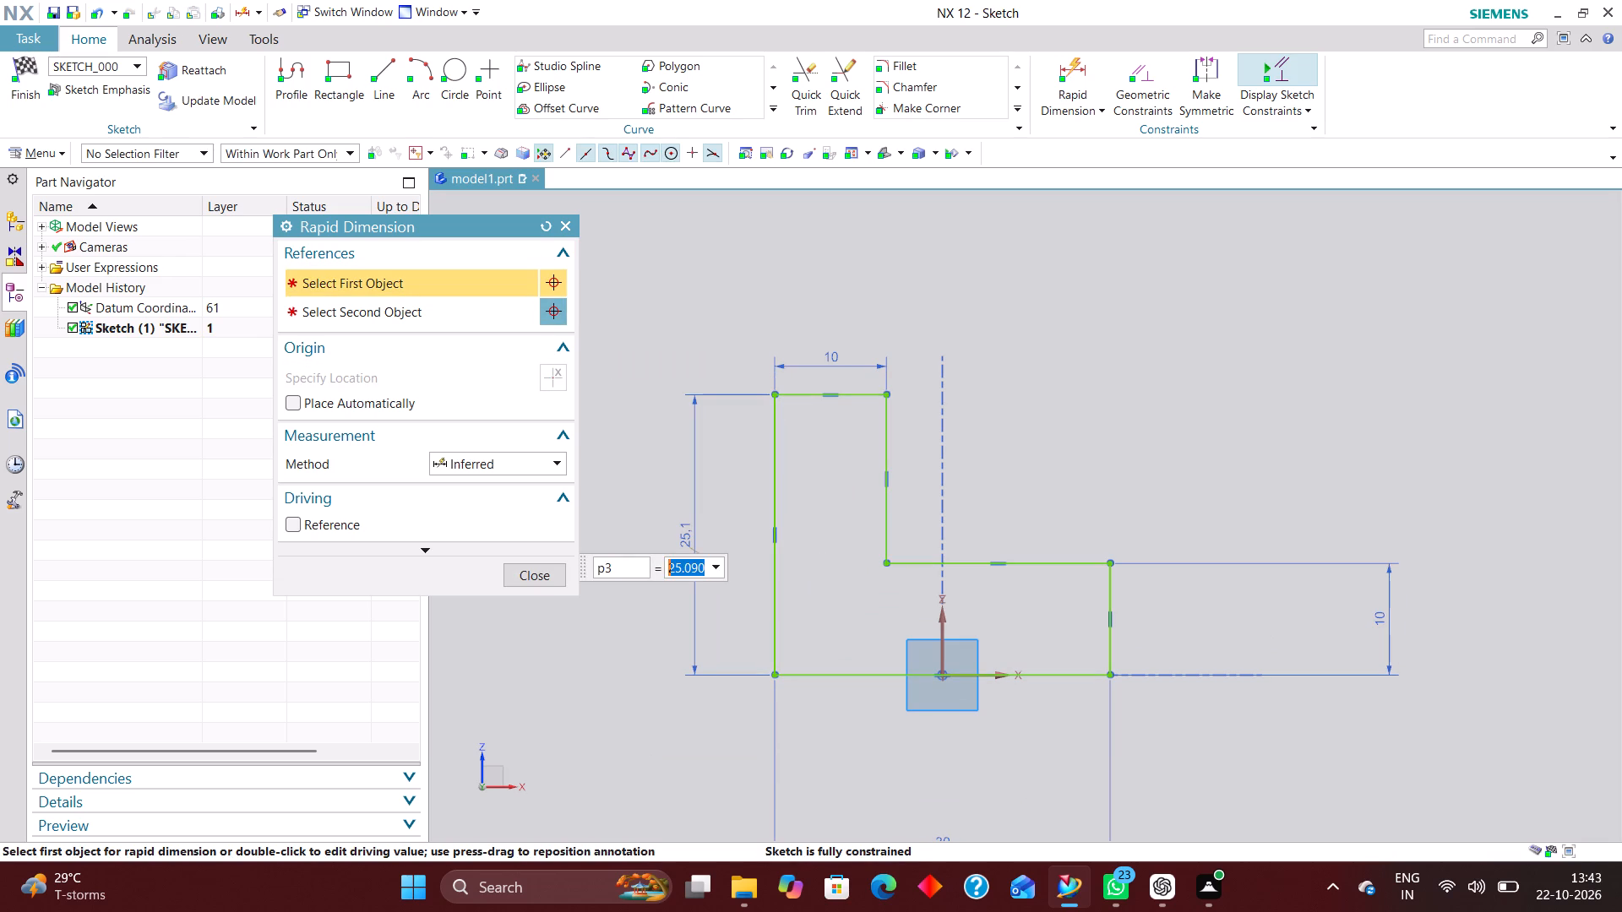
{"action": "type", "text": "55"}
{"action": "key", "text": "Return"}
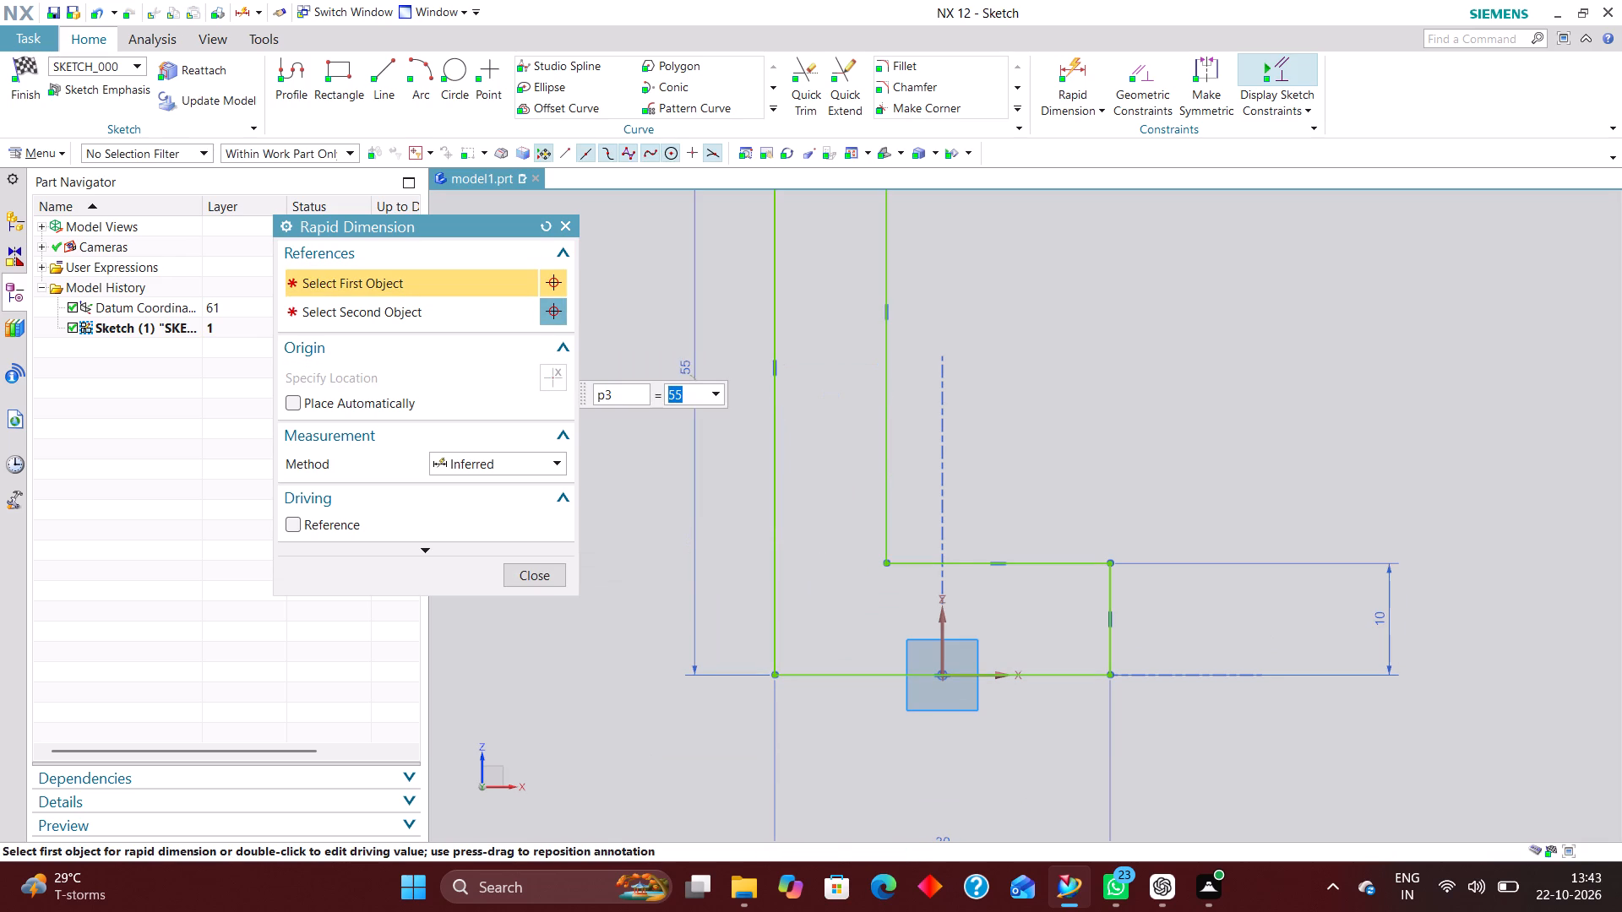
Close the dimension command and finish the L-profile sketch.
{"action": "scroll", "coordinate": [832, 562], "scroll_direction": "down", "scroll_amount": 5}
{"action": "scroll", "coordinate": [819, 586], "scroll_direction": "up", "scroll_amount": 2}
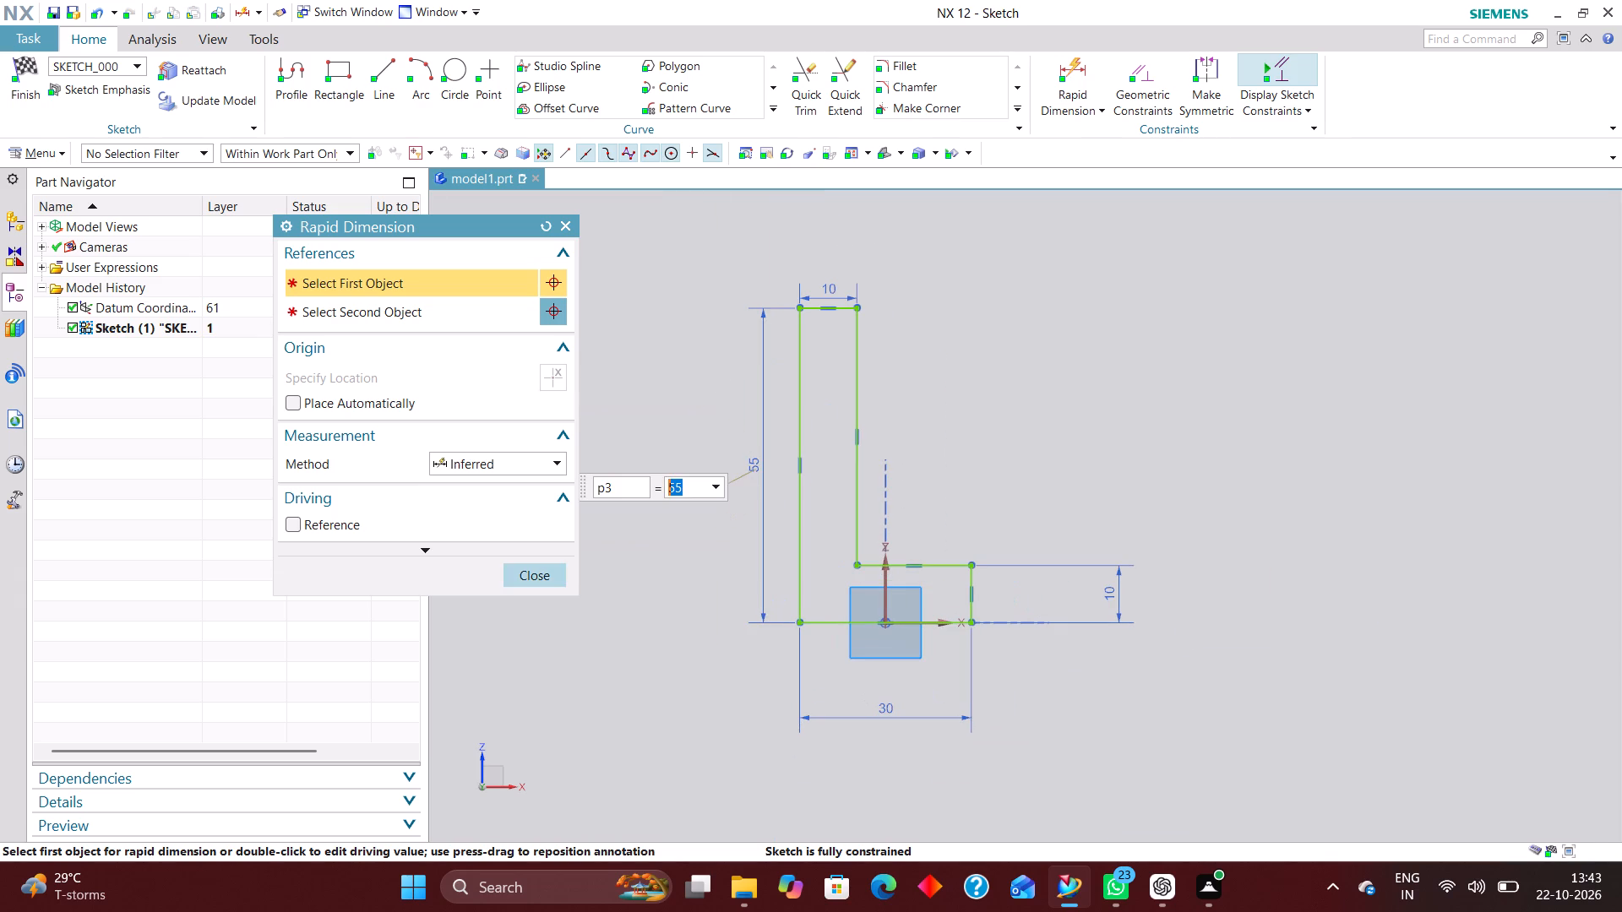
{"action": "left_click", "coordinate": [536, 574]}
{"action": "left_click", "coordinate": [22, 58]}
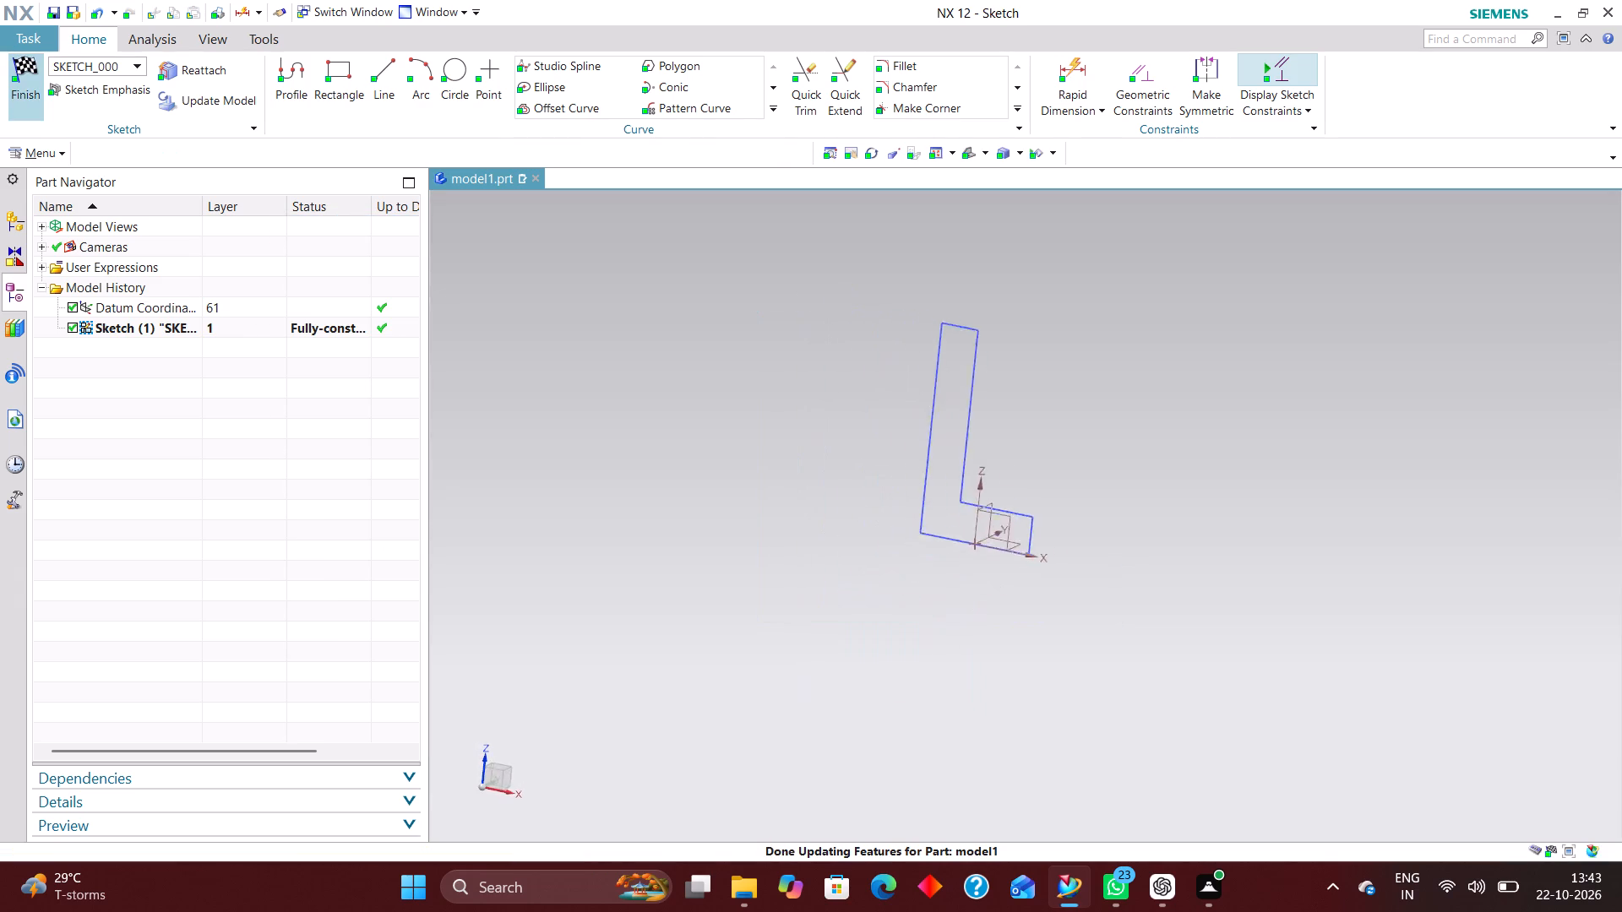
Extrude the L-profile sketch with a symmetric value of 35/2 mm and no Boolean.
{"action": "scroll", "coordinate": [955, 540], "scroll_direction": "down", "scroll_amount": 1}
{"action": "scroll", "coordinate": [977, 466], "scroll_direction": "up", "scroll_amount": 2}
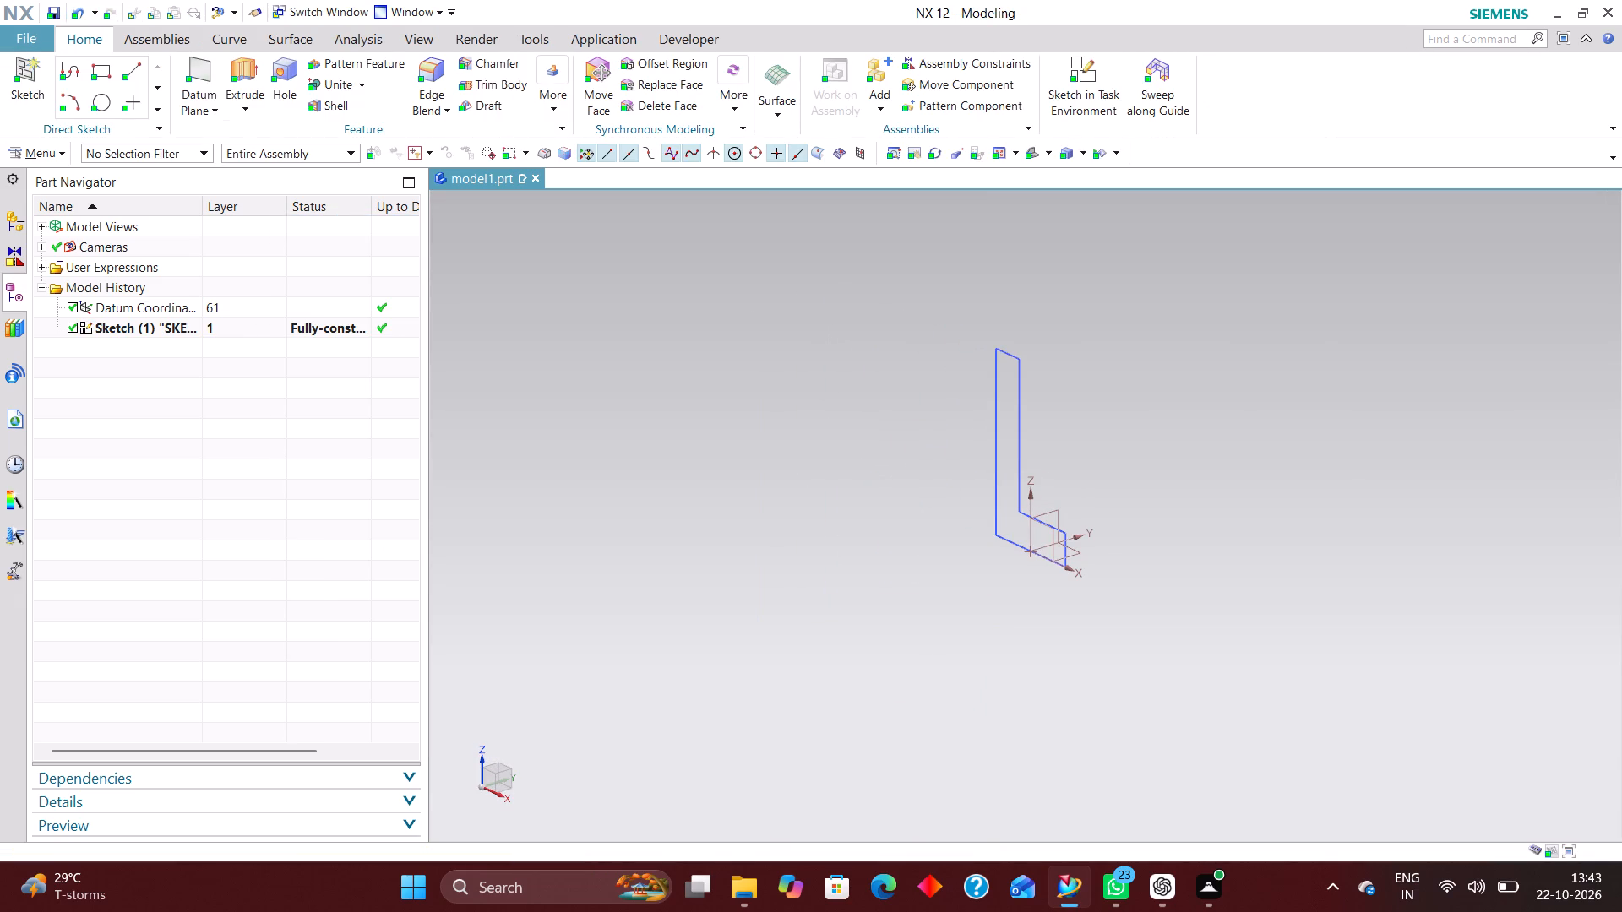
{"action": "left_click", "coordinate": [242, 68]}
{"action": "left_click", "coordinate": [1016, 451]}
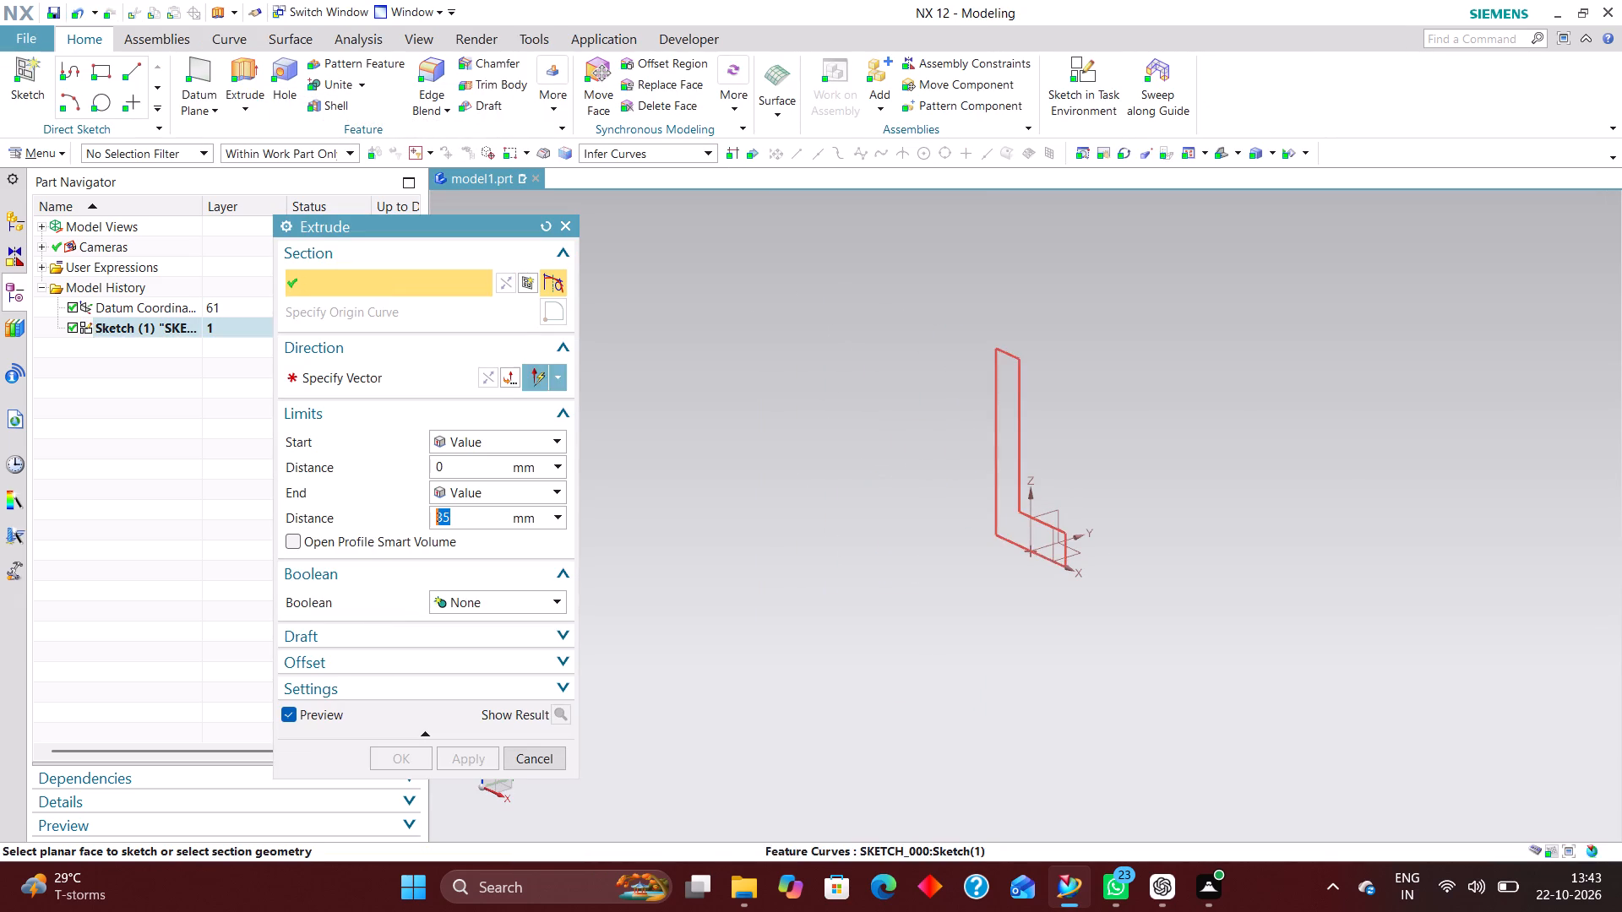
{"action": "left_click", "coordinate": [493, 438]}
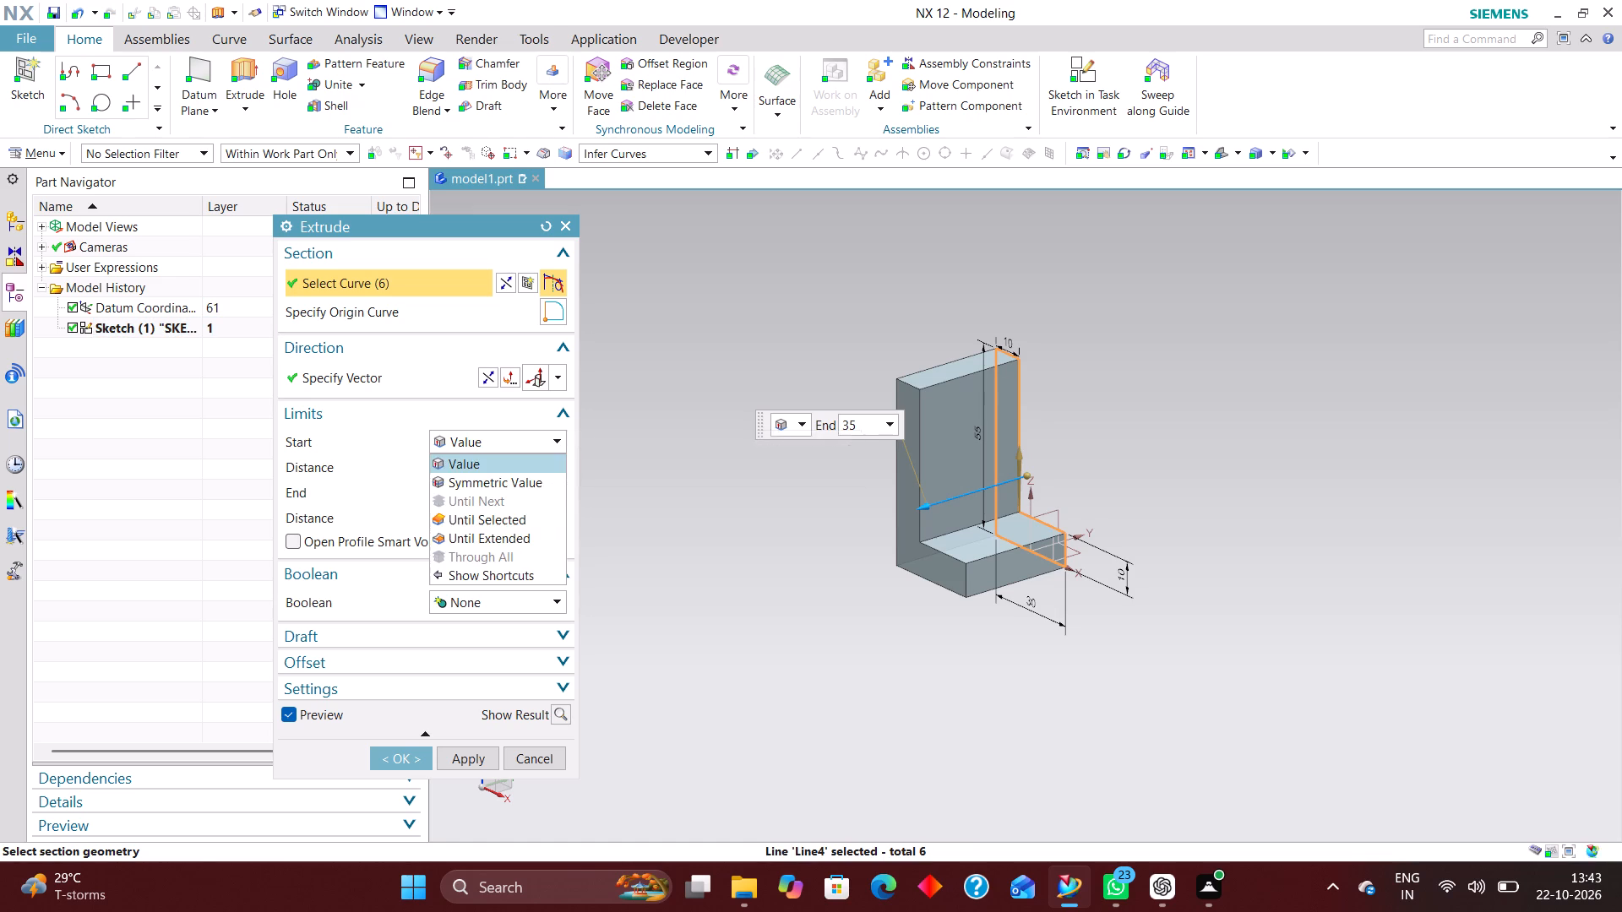
{"action": "left_click", "coordinate": [488, 476]}
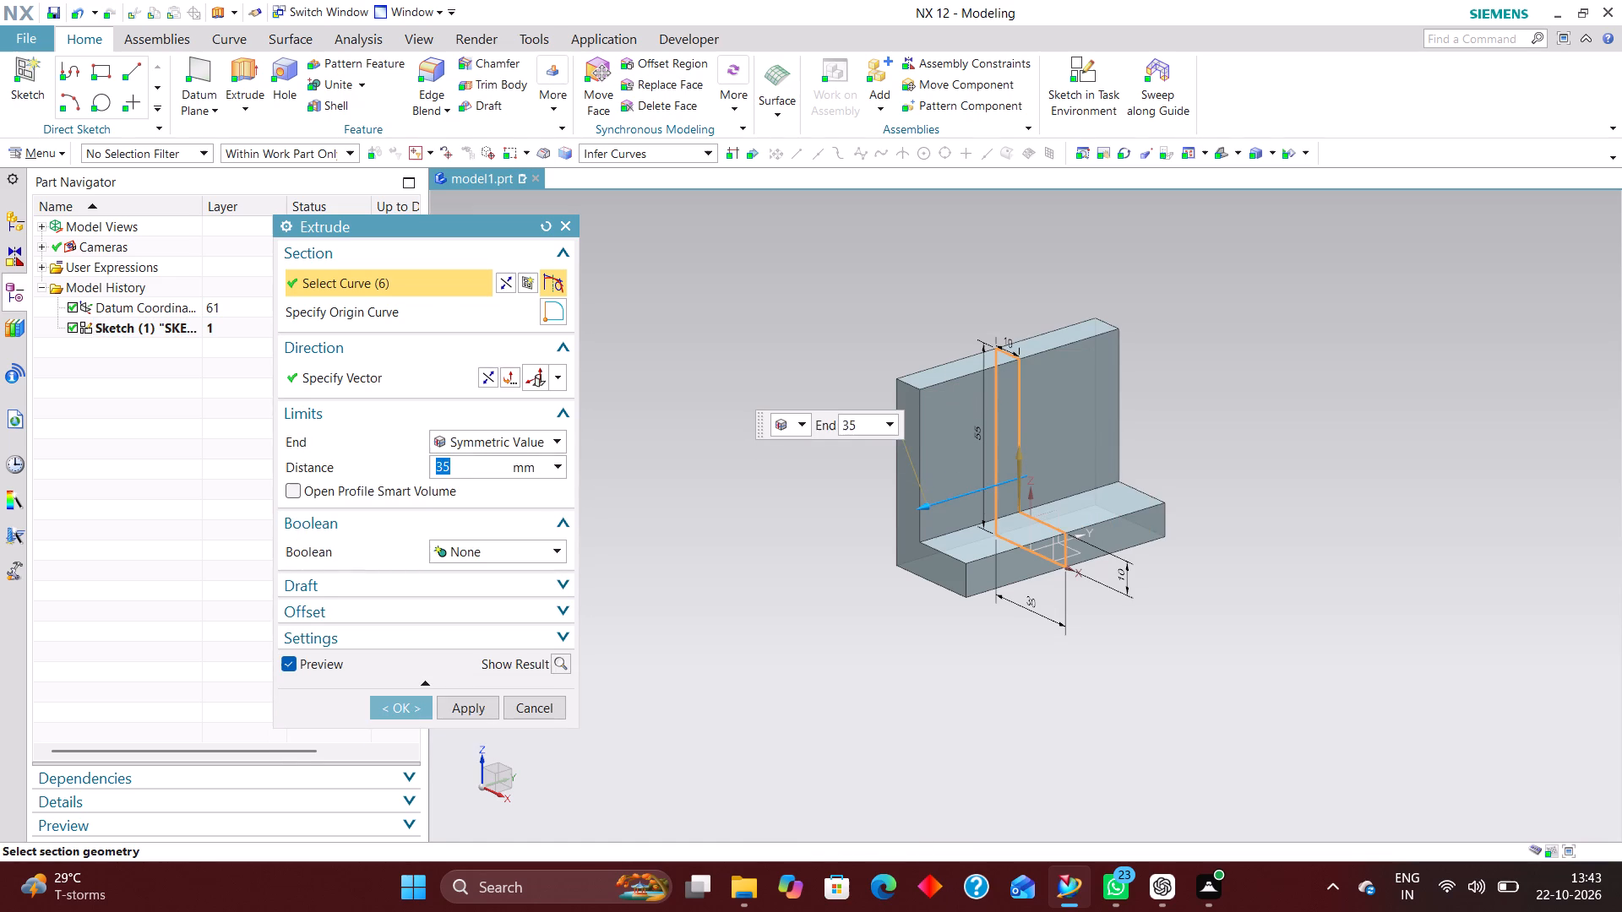
{"action": "type", "text": "35/2"}
{"action": "key", "text": "Return"}
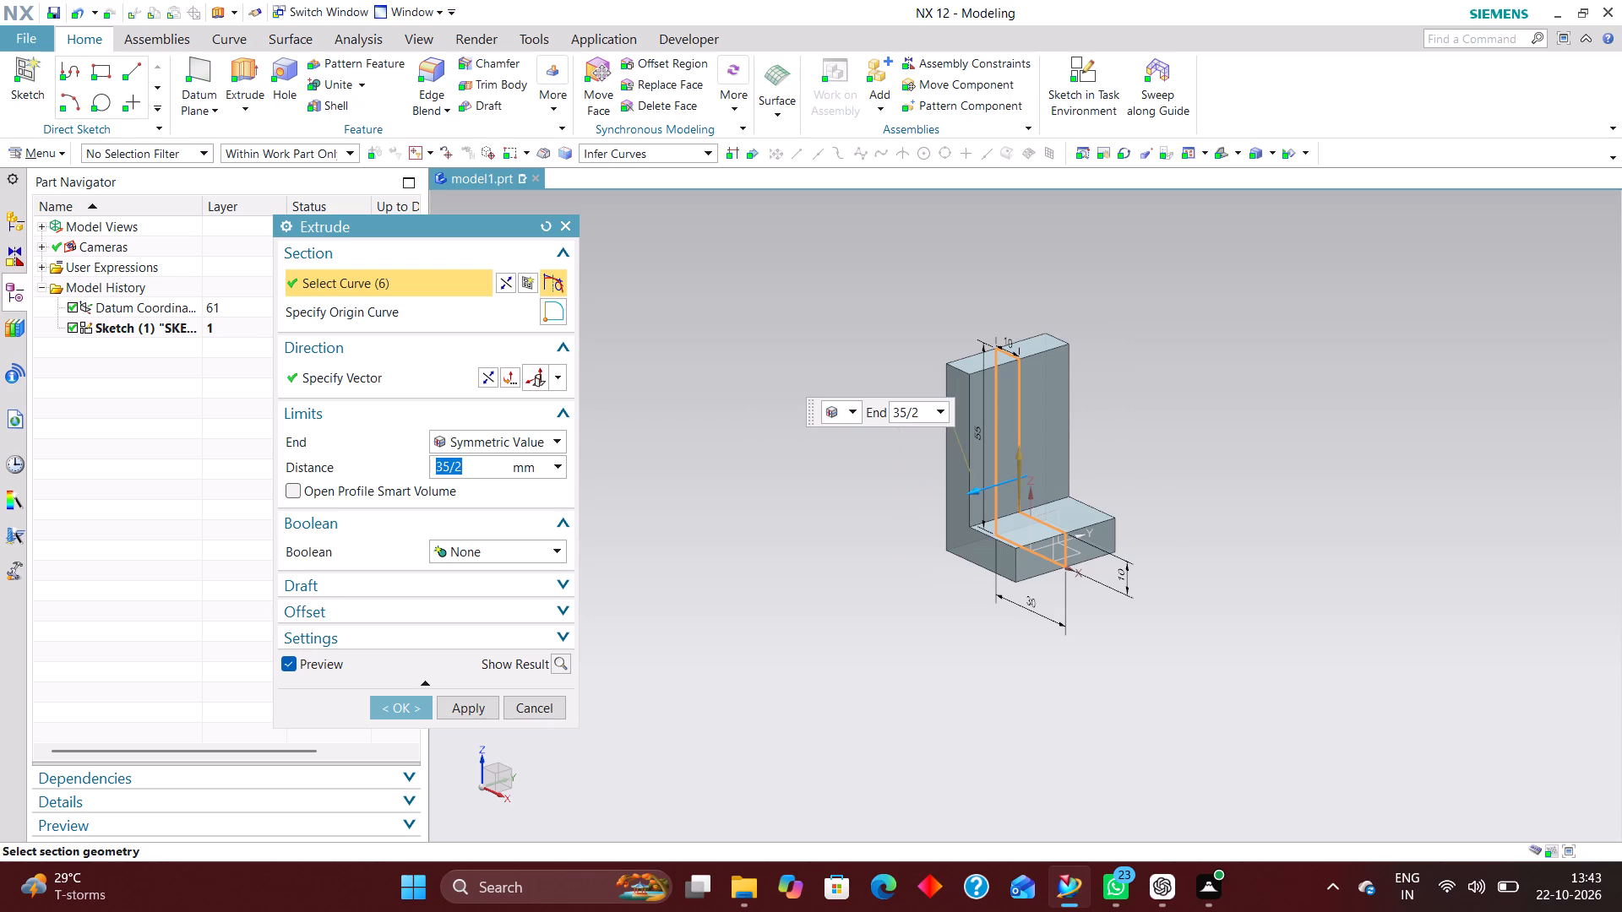
{"action": "left_click", "coordinate": [395, 708]}
Hide the L-profile sketch on the extruded body.
{"action": "scroll", "coordinate": [1101, 551], "scroll_direction": "up", "scroll_amount": 3}
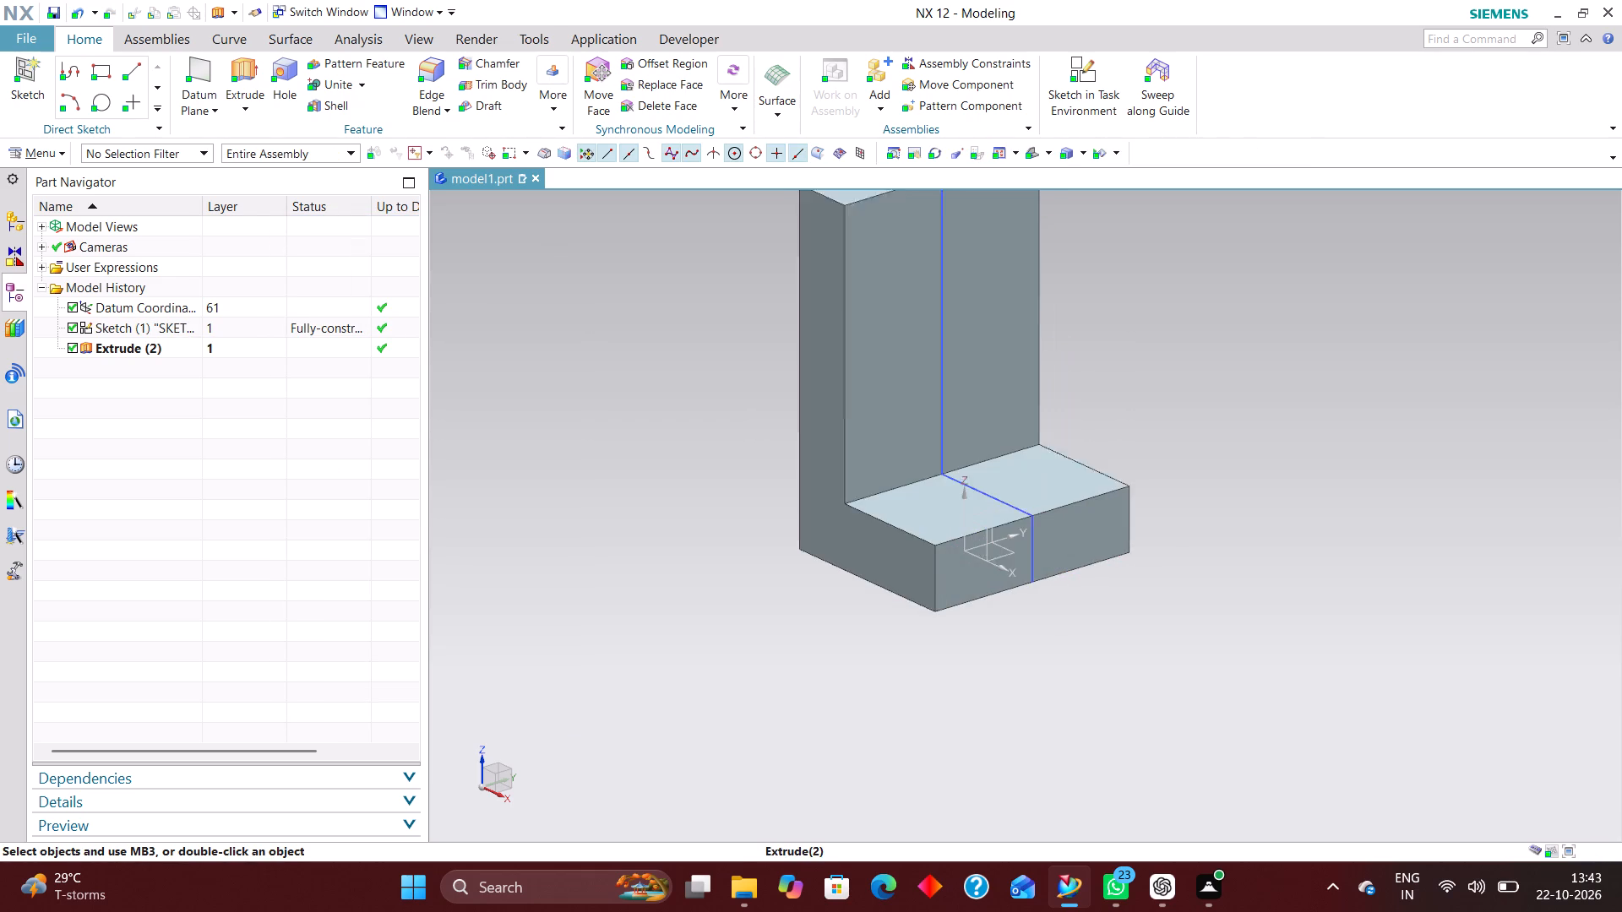
{"action": "scroll", "coordinate": [1100, 551], "scroll_direction": "up", "scroll_amount": 1}
{"action": "right_click_drag", "start_coordinate": [979, 484], "coordinate": [1025, 635]}
Examine the extruded L-shaped body from several angles.
{"action": "scroll", "coordinate": [1018, 727], "scroll_direction": "down", "scroll_amount": 6}
{"action": "middle_click_drag", "start_coordinate": [1070, 745], "coordinate": [1042, 746]}
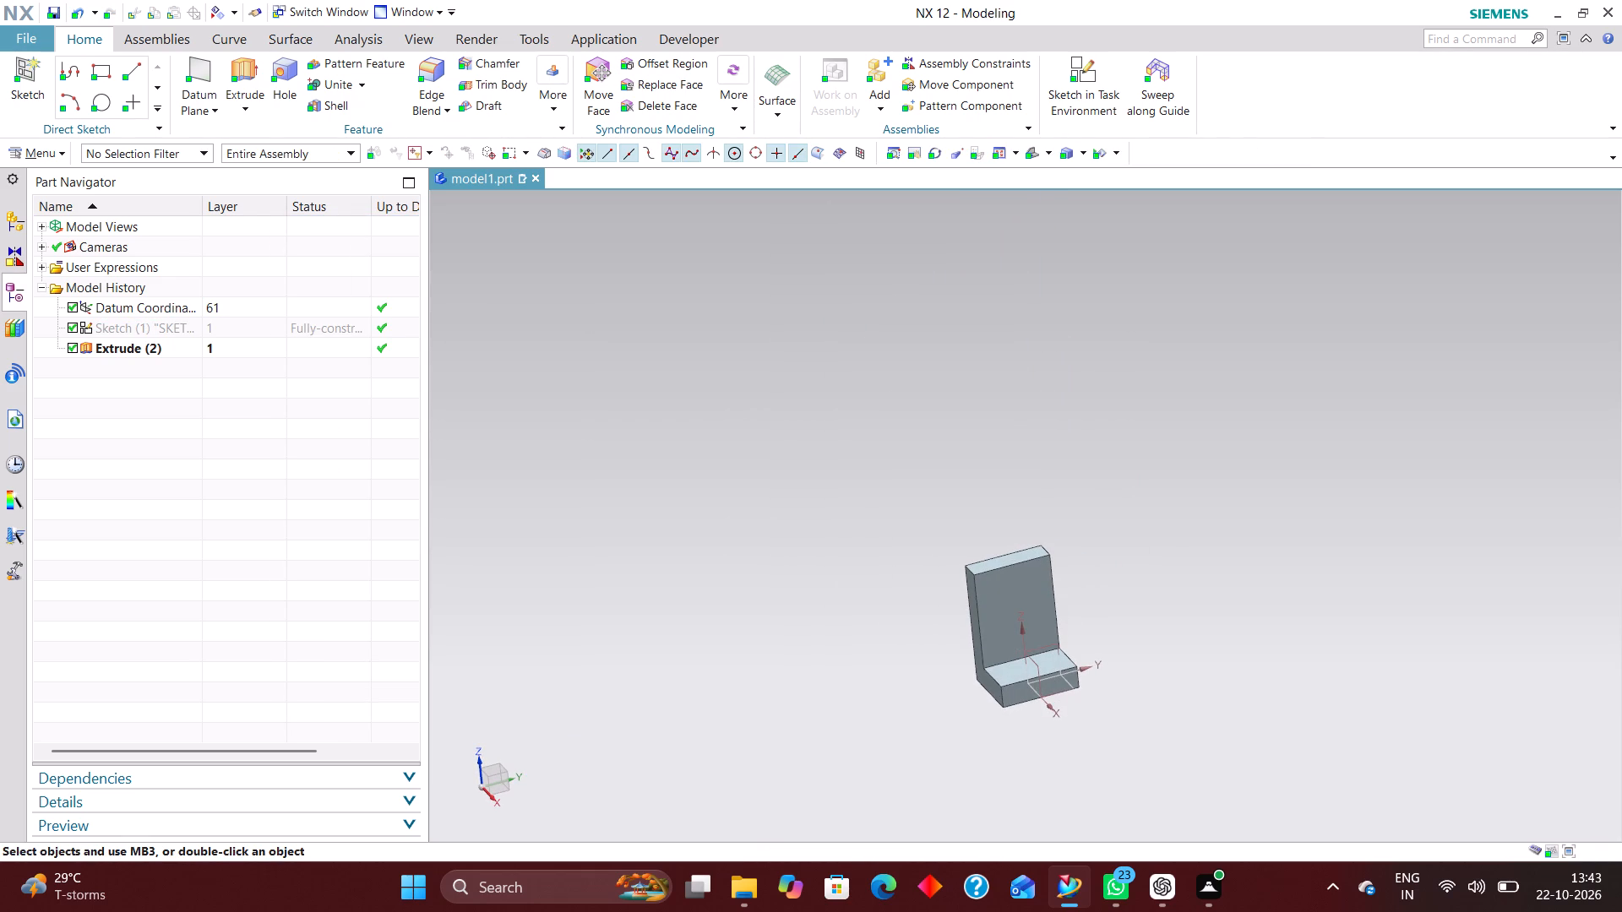
{"action": "scroll", "coordinate": [1040, 733], "scroll_direction": "up", "scroll_amount": 3}
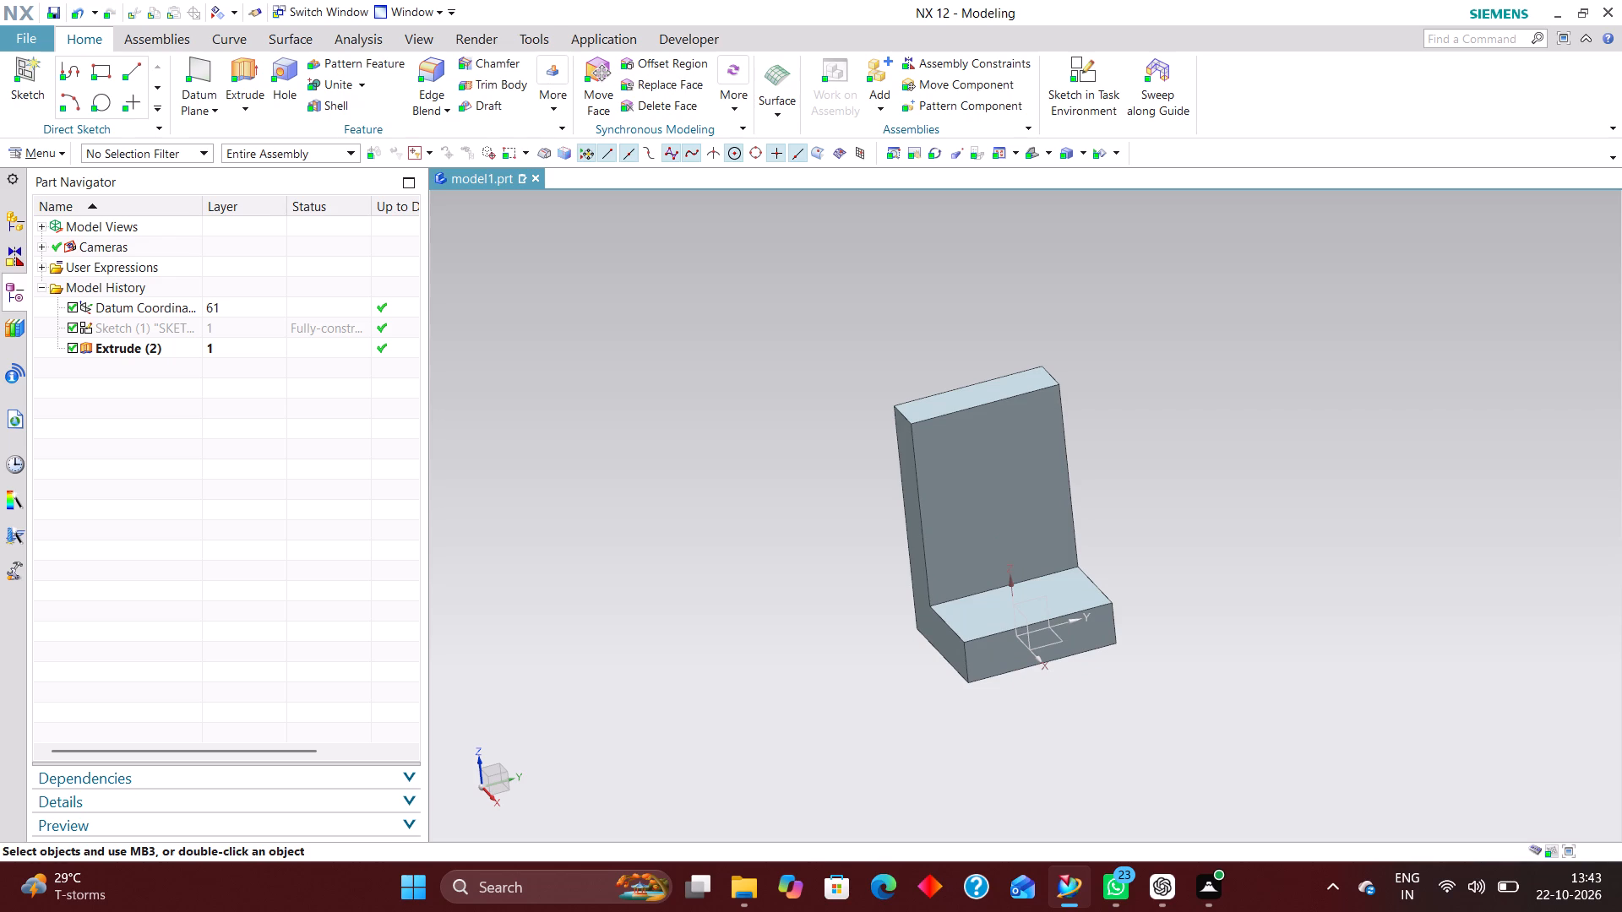
{"action": "middle_click_drag", "start_coordinate": [1015, 757], "coordinate": [1047, 737]}
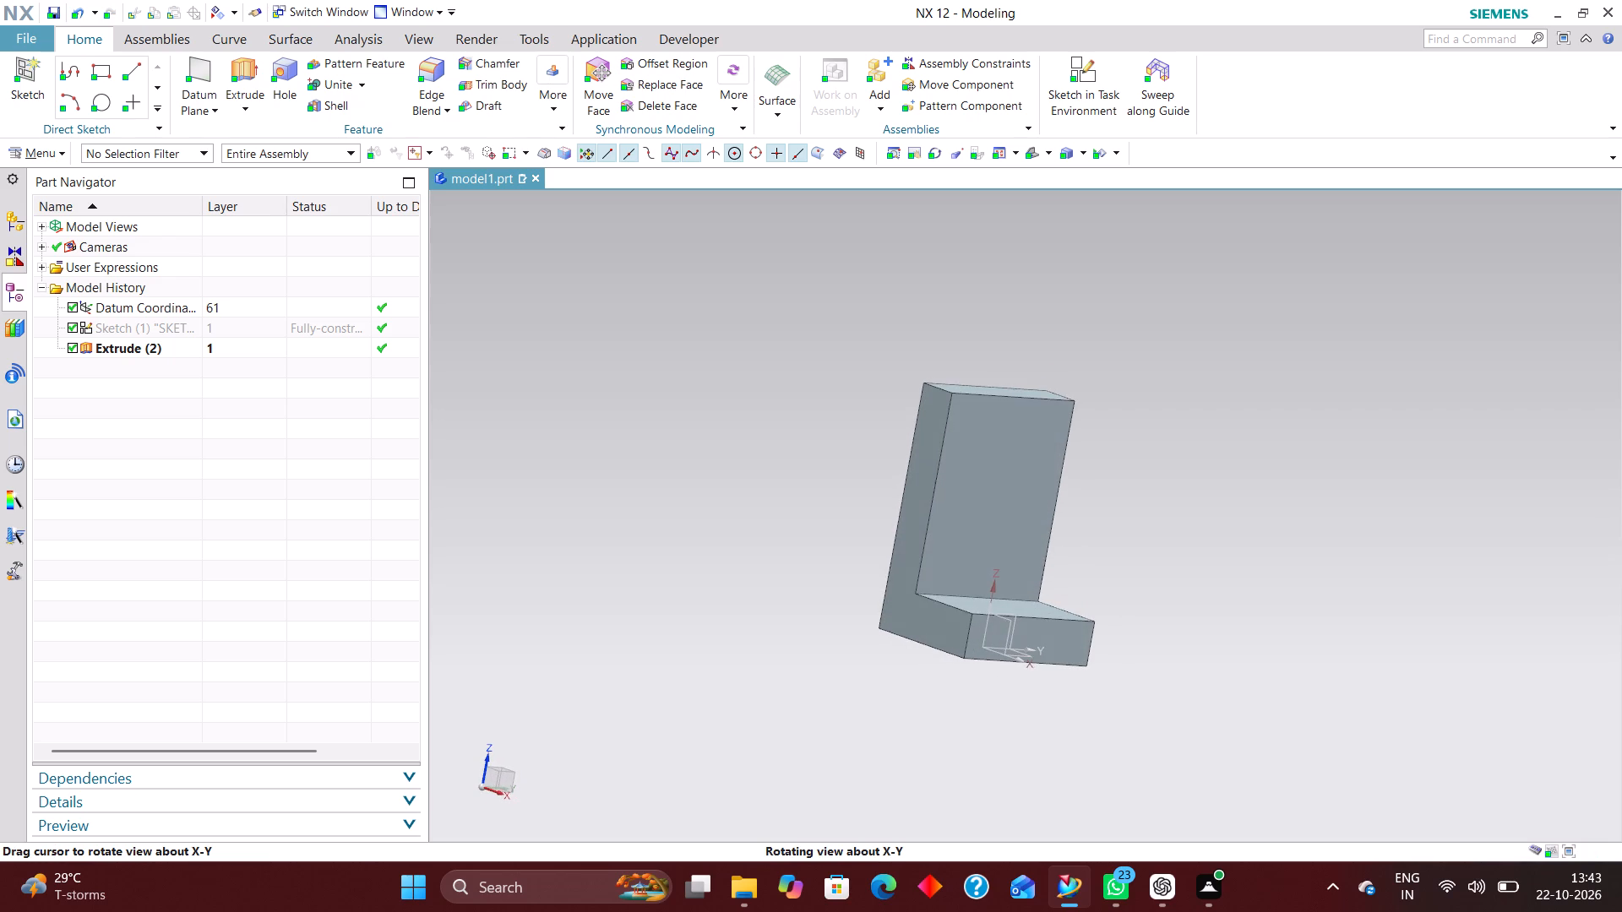
{"action": "middle_click_drag", "start_coordinate": [1047, 737], "coordinate": [1046, 745]}
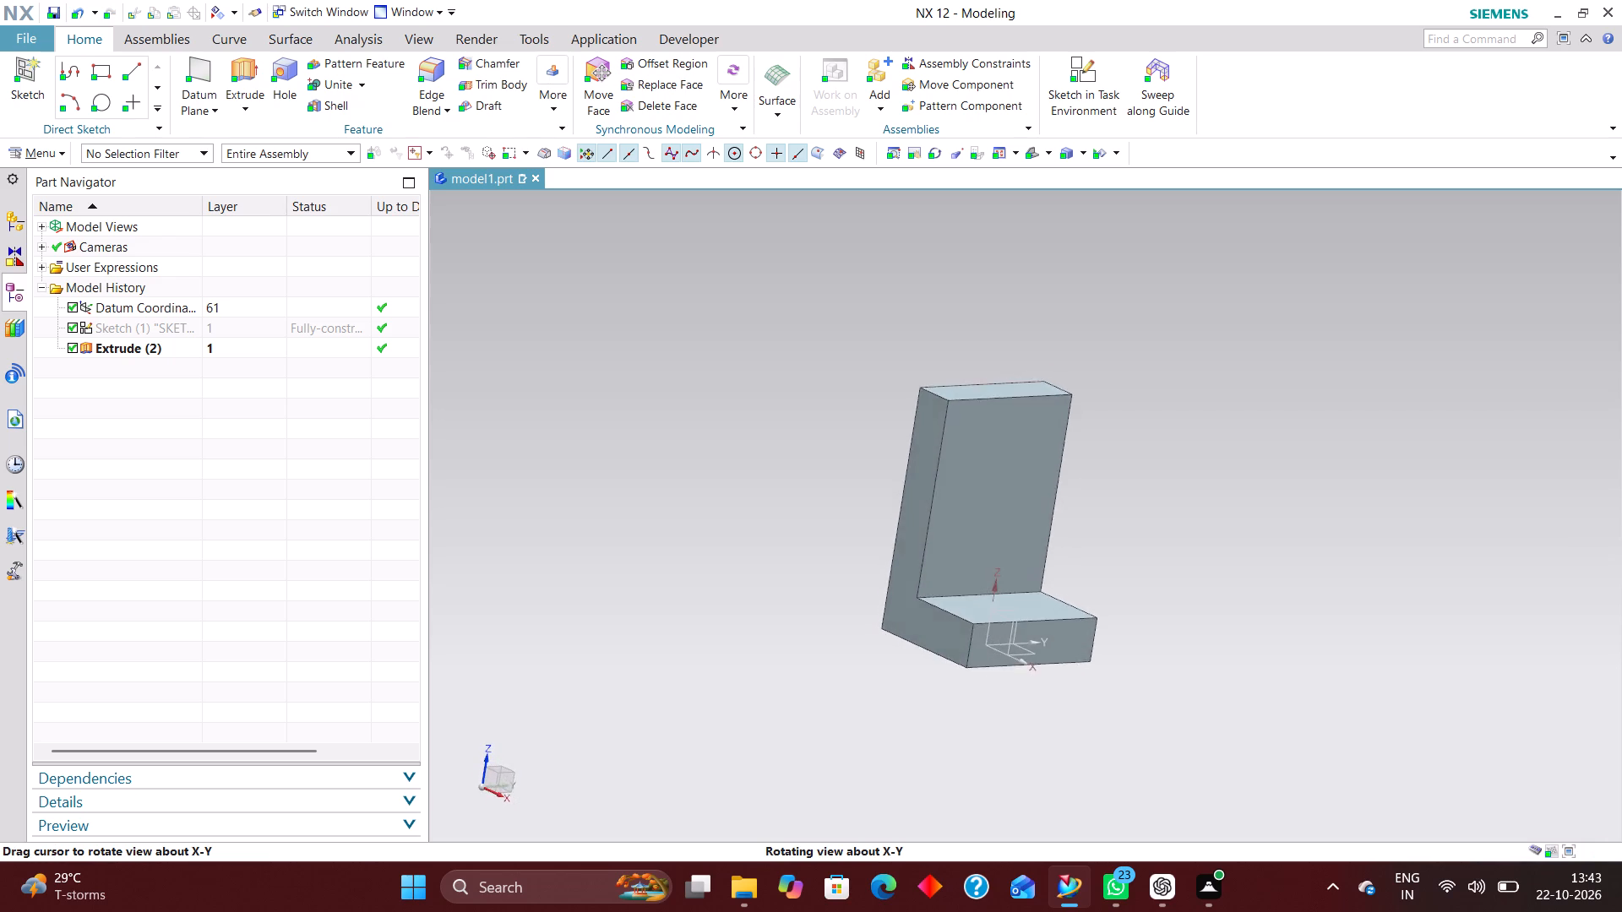
{"action": "middle_click_drag", "start_coordinate": [1046, 745], "coordinate": [1044, 744]}
{"action": "middle_click_drag", "start_coordinate": [1038, 736], "coordinate": [1031, 747]}
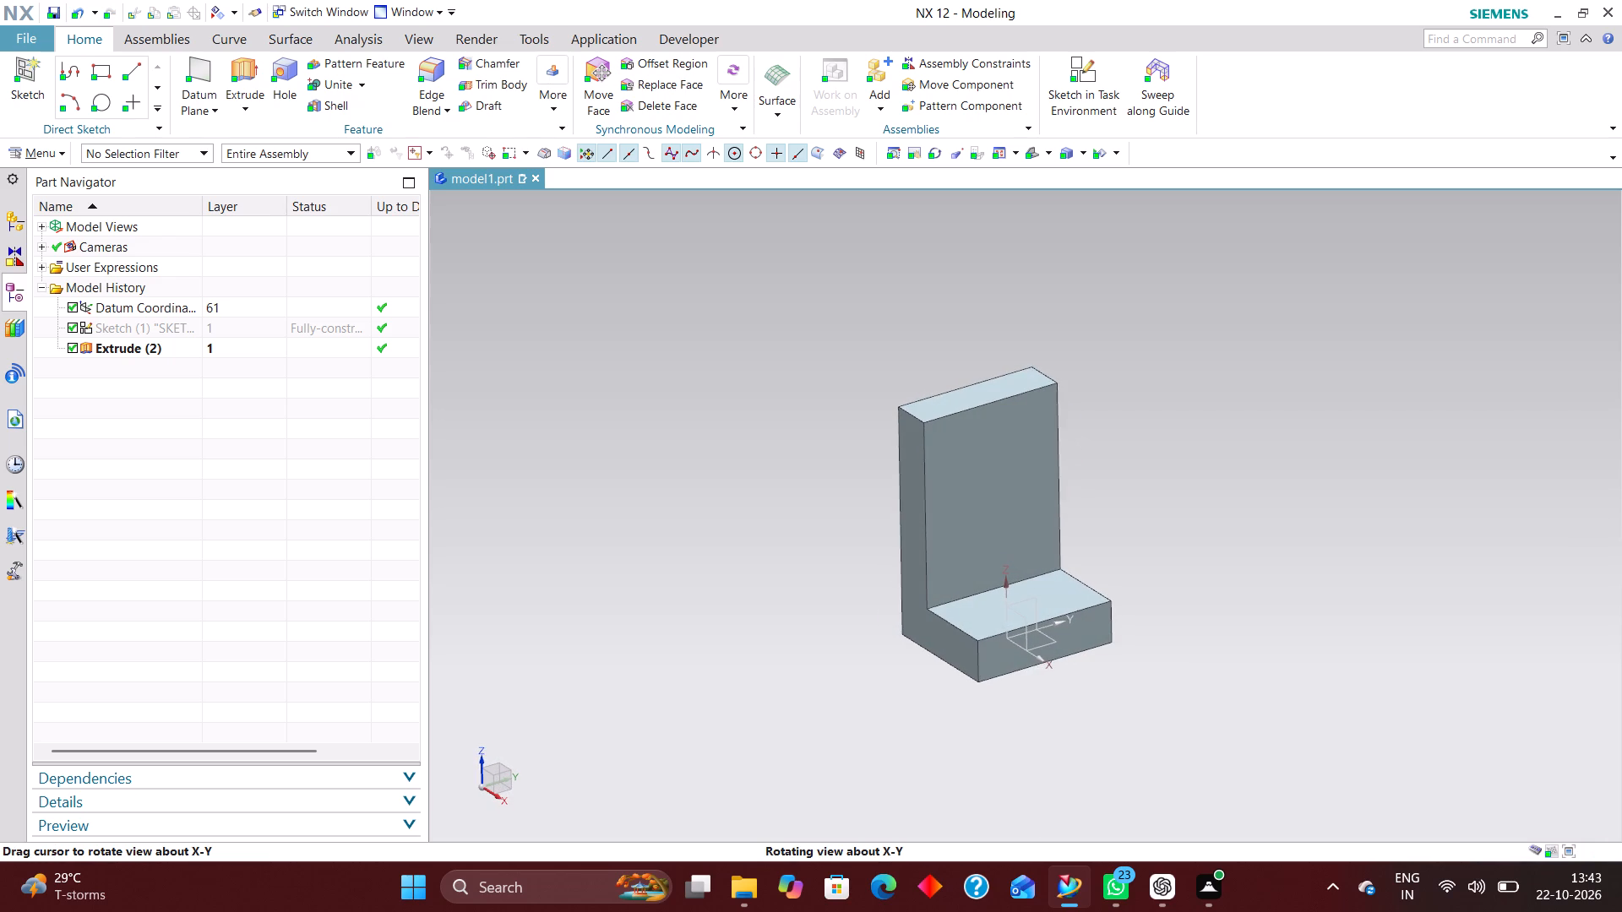
{"action": "middle_click_drag", "start_coordinate": [1031, 747], "coordinate": [1031, 746]}
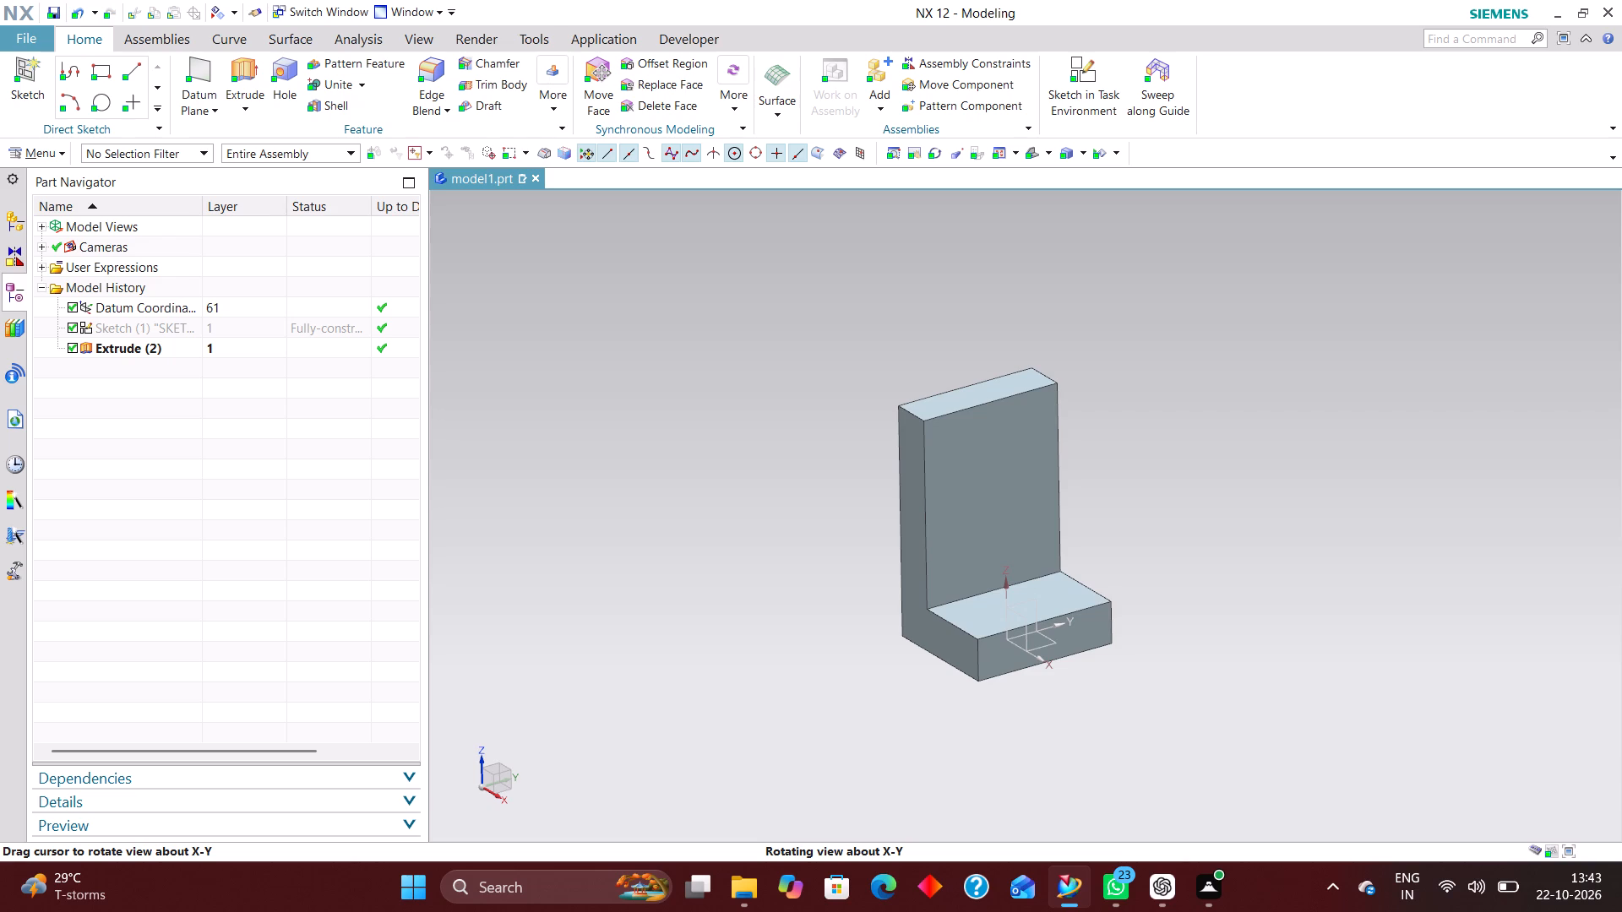
{"action": "middle_click_drag", "start_coordinate": [1031, 746], "coordinate": [1004, 708]}
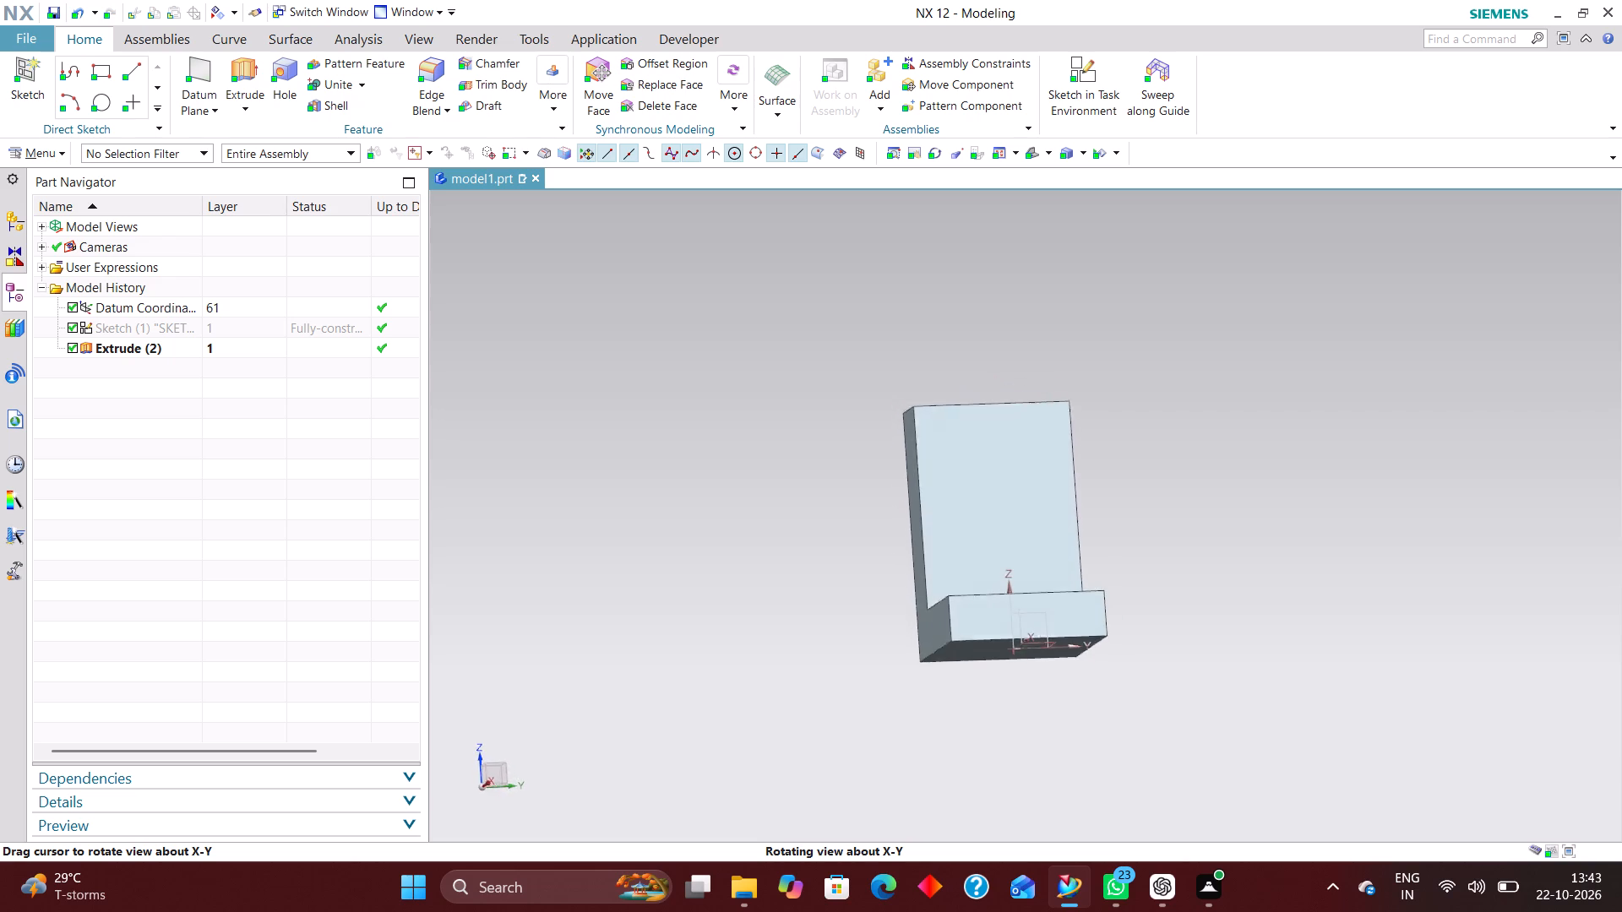
{"action": "middle_click_drag", "start_coordinate": [1004, 708], "coordinate": [1021, 744]}
{"action": "middle_click", "coordinate": [1021, 744]}
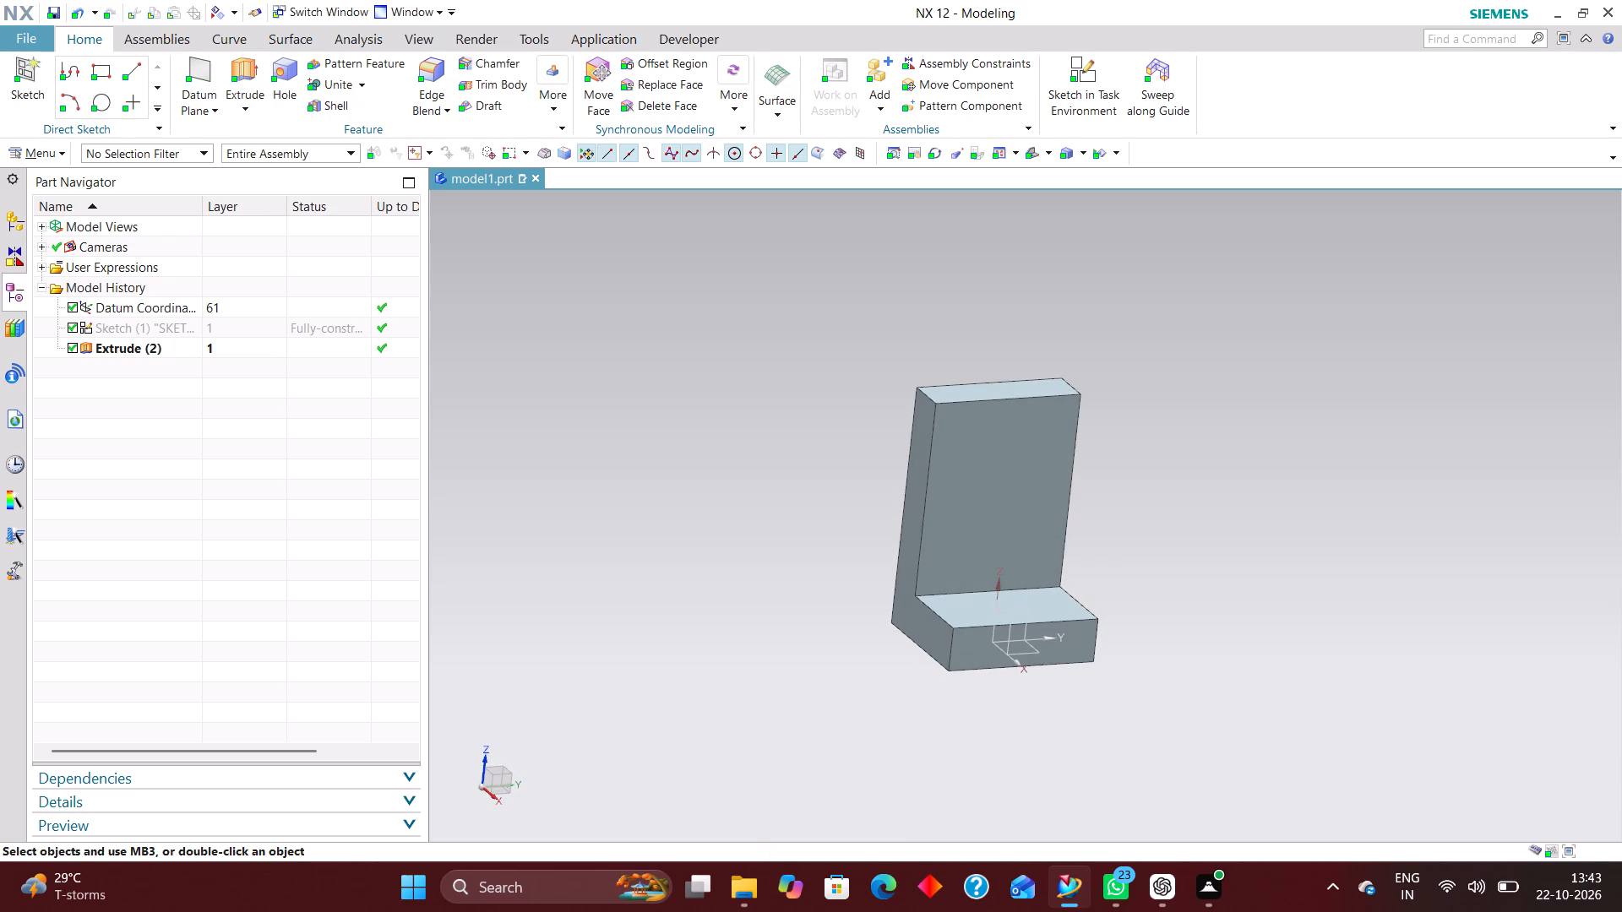
{"action": "middle_click", "coordinate": [1042, 698]}
{"action": "scroll", "coordinate": [1039, 741], "scroll_direction": "up", "scroll_amount": 5}
{"action": "scroll", "coordinate": [1040, 741], "scroll_direction": "down", "scroll_amount": 5}
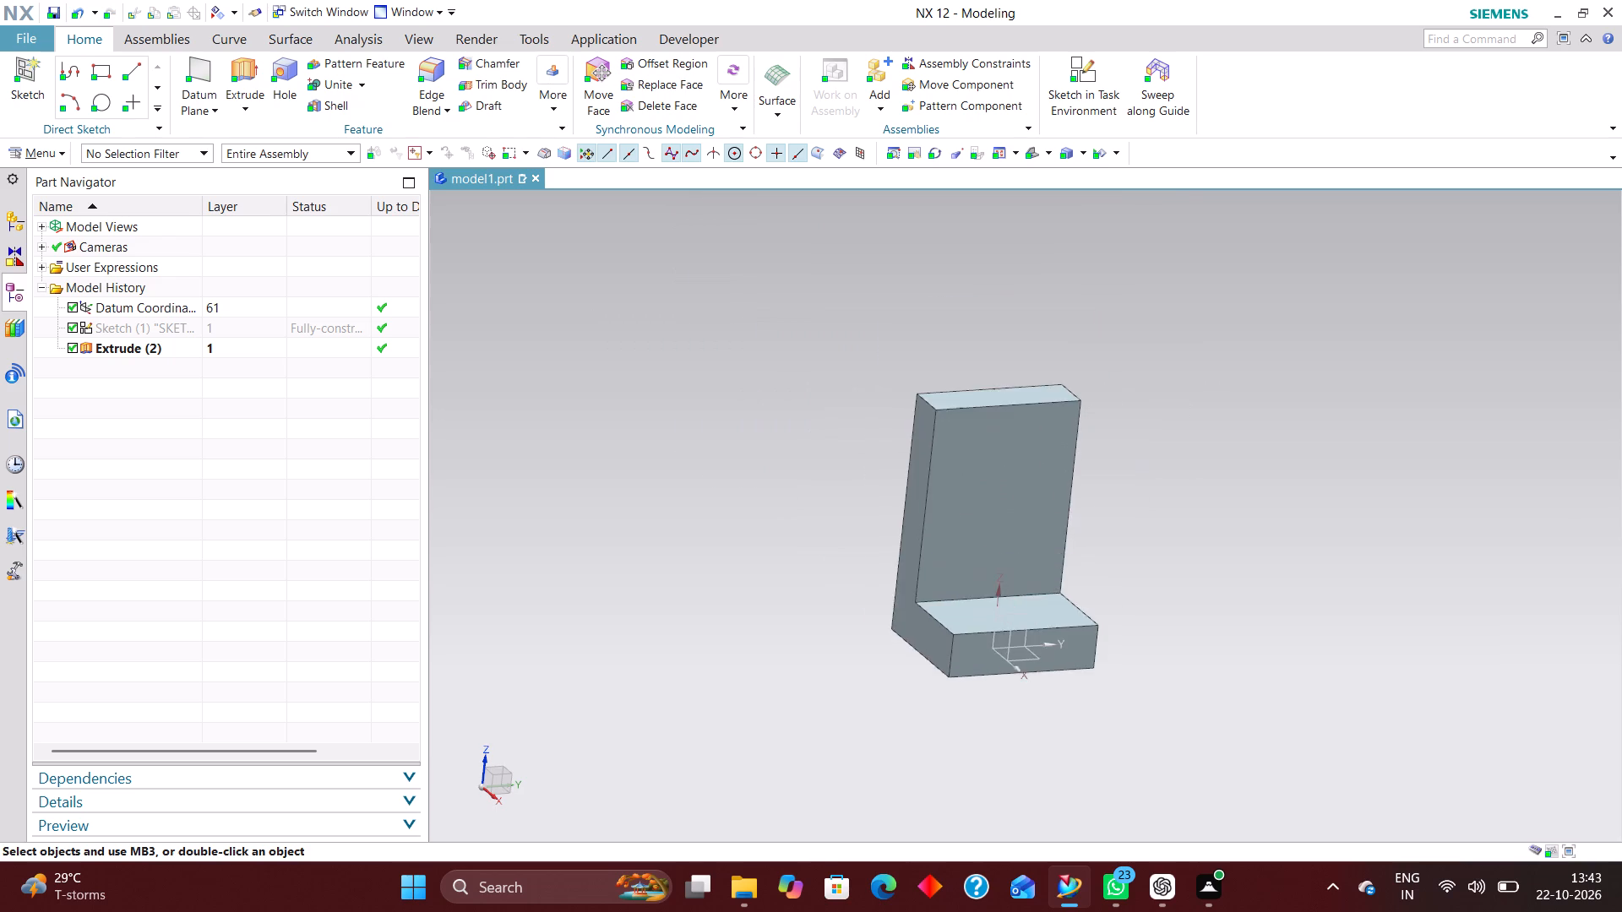
{"action": "scroll", "coordinate": [1038, 755], "scroll_direction": "up", "scroll_amount": 1}
{"action": "middle_click_drag", "start_coordinate": [1038, 755], "coordinate": [1048, 740]}
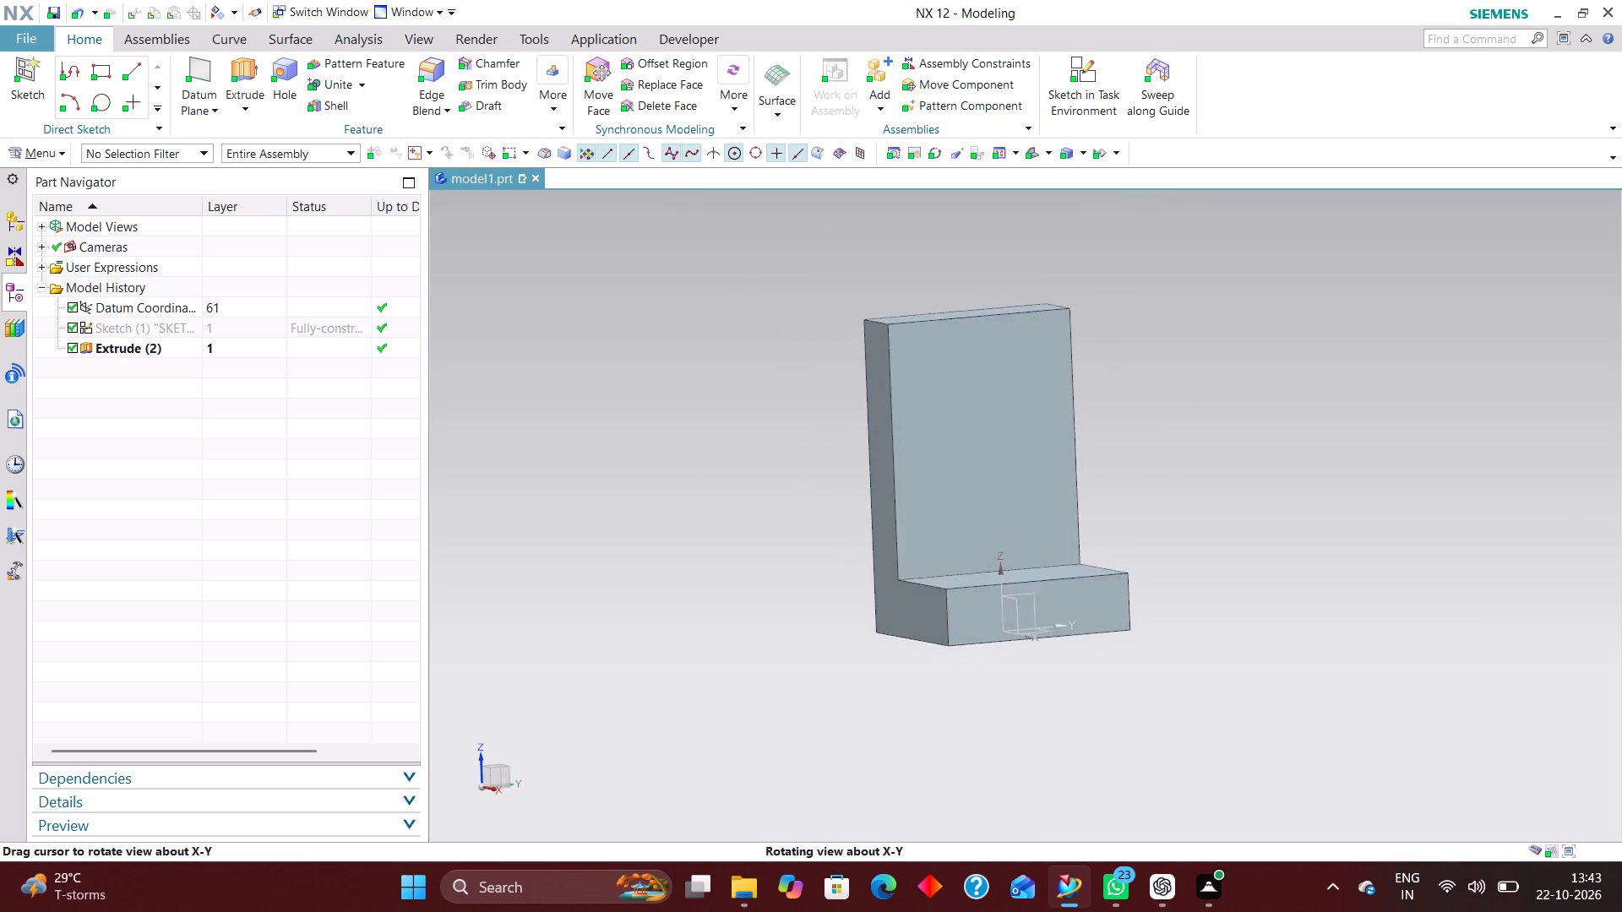
{"action": "middle_click_drag", "start_coordinate": [1048, 740], "coordinate": [1041, 736]}
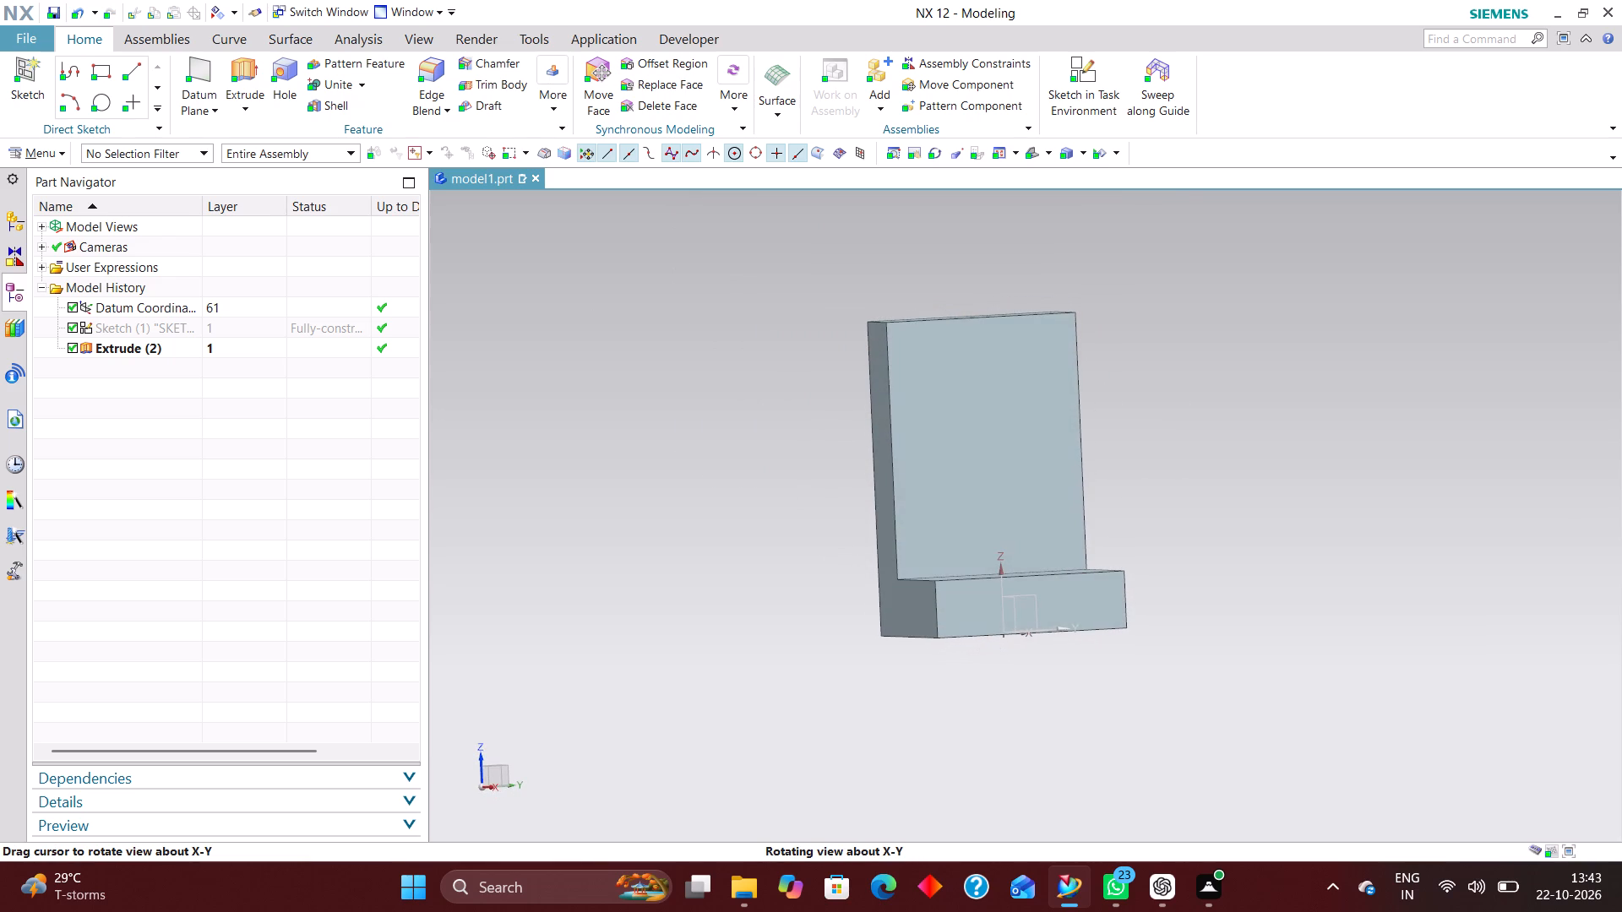
{"action": "middle_click_drag", "start_coordinate": [1041, 736], "coordinate": [1105, 736]}
{"action": "middle_click_drag", "start_coordinate": [1105, 736], "coordinate": [1060, 752]}
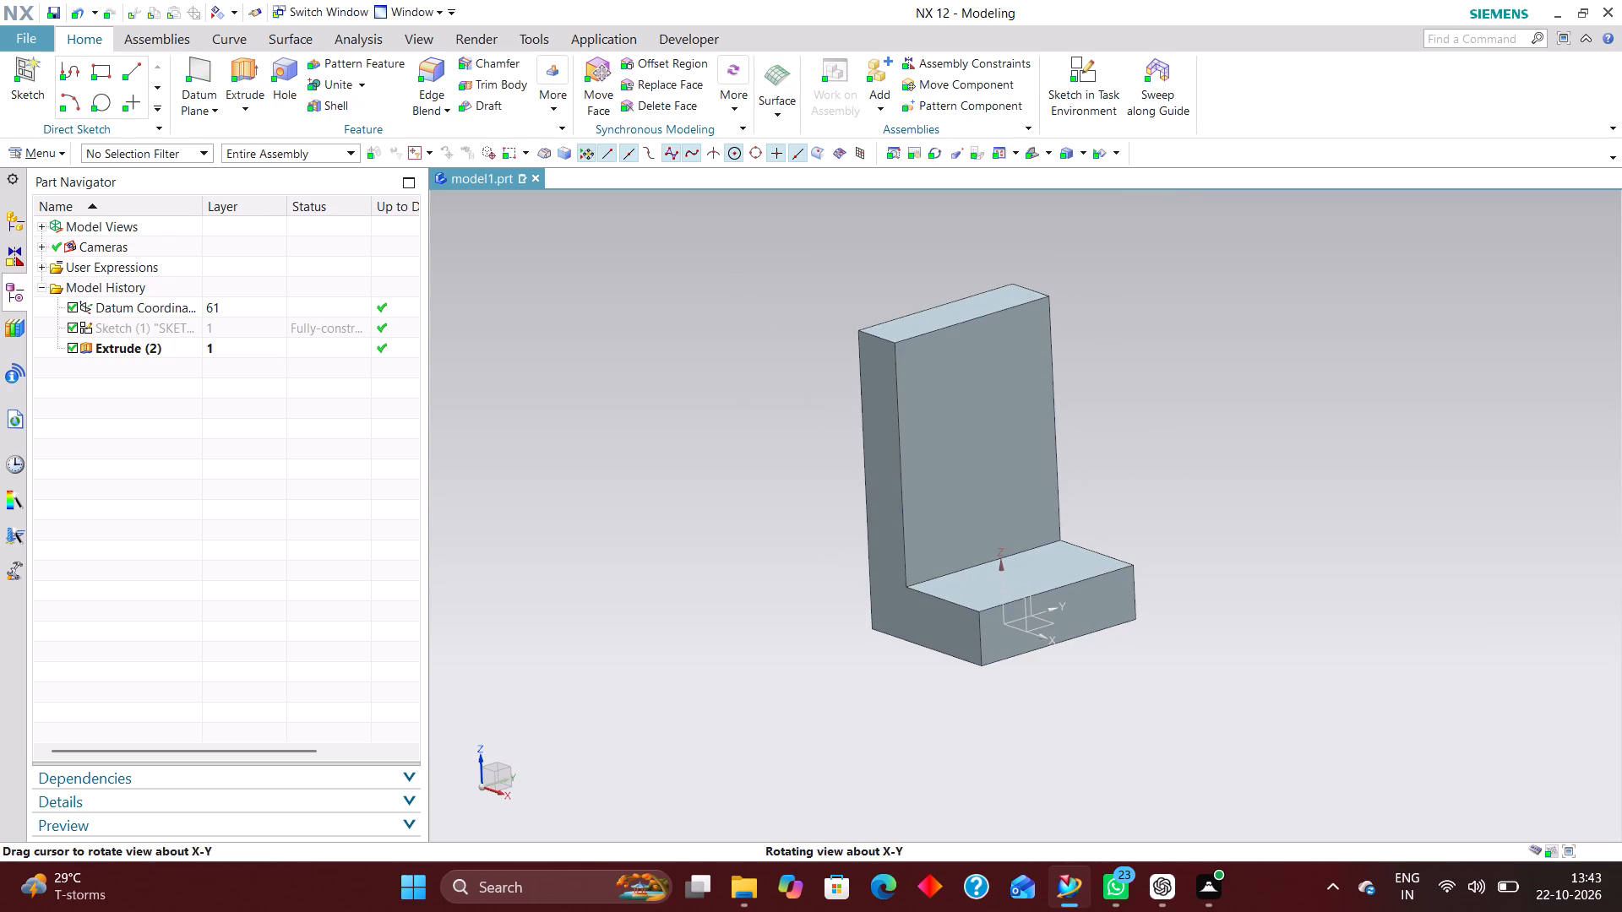
Create a new task-environment sketch on the YZ datum plane.
{"action": "left_click", "coordinate": [1085, 78]}
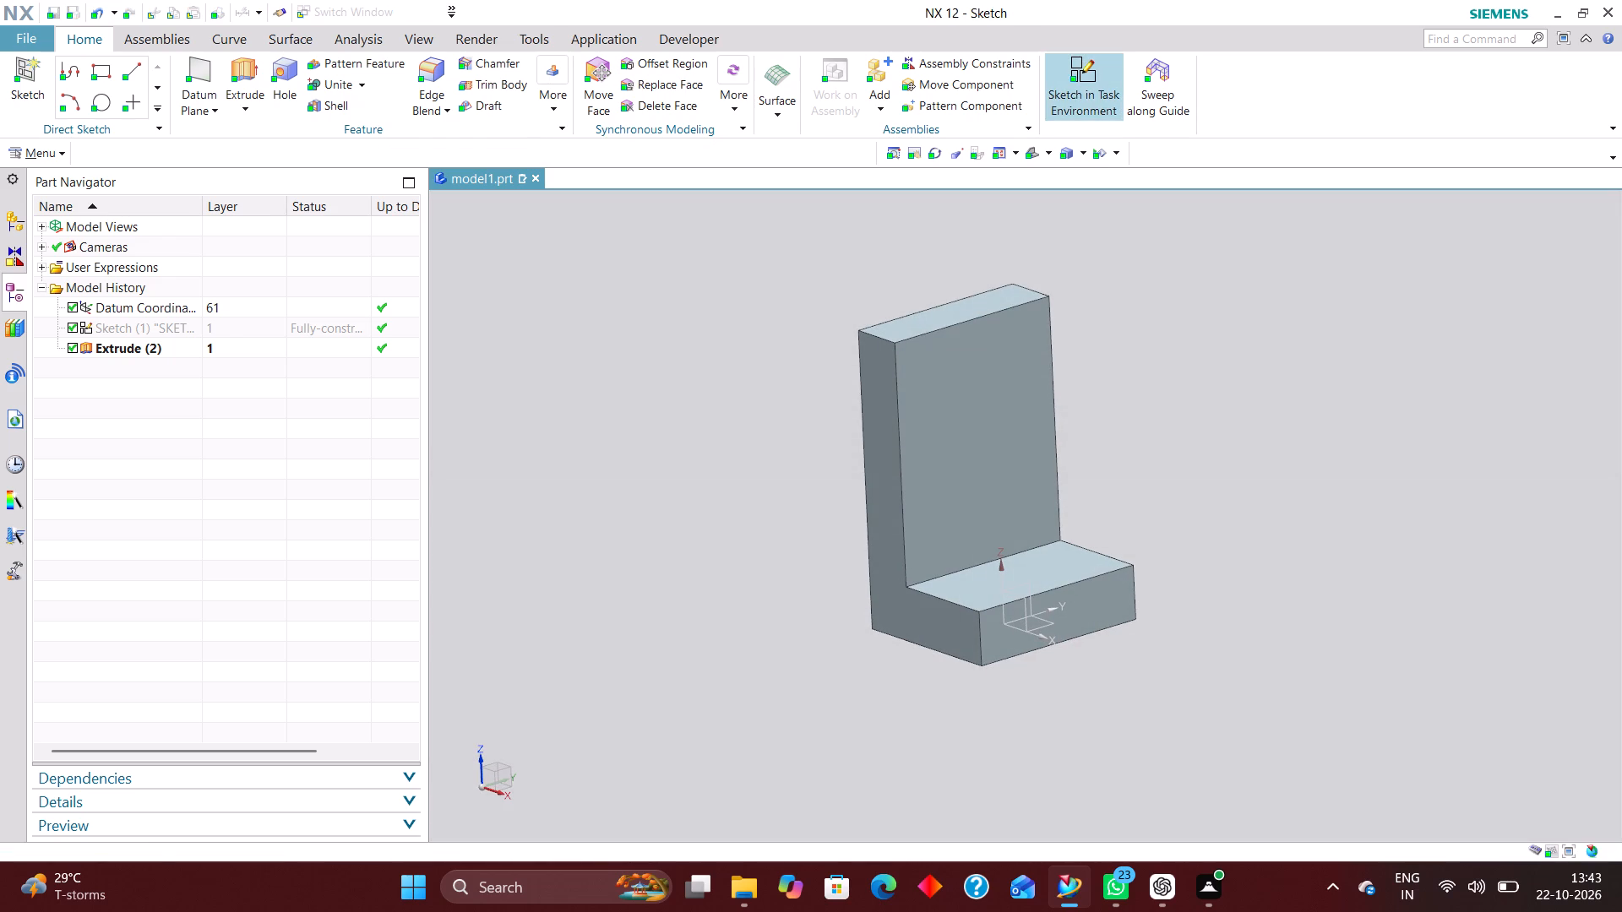
{"action": "middle_click_drag", "start_coordinate": [1127, 716], "coordinate": [1105, 705]}
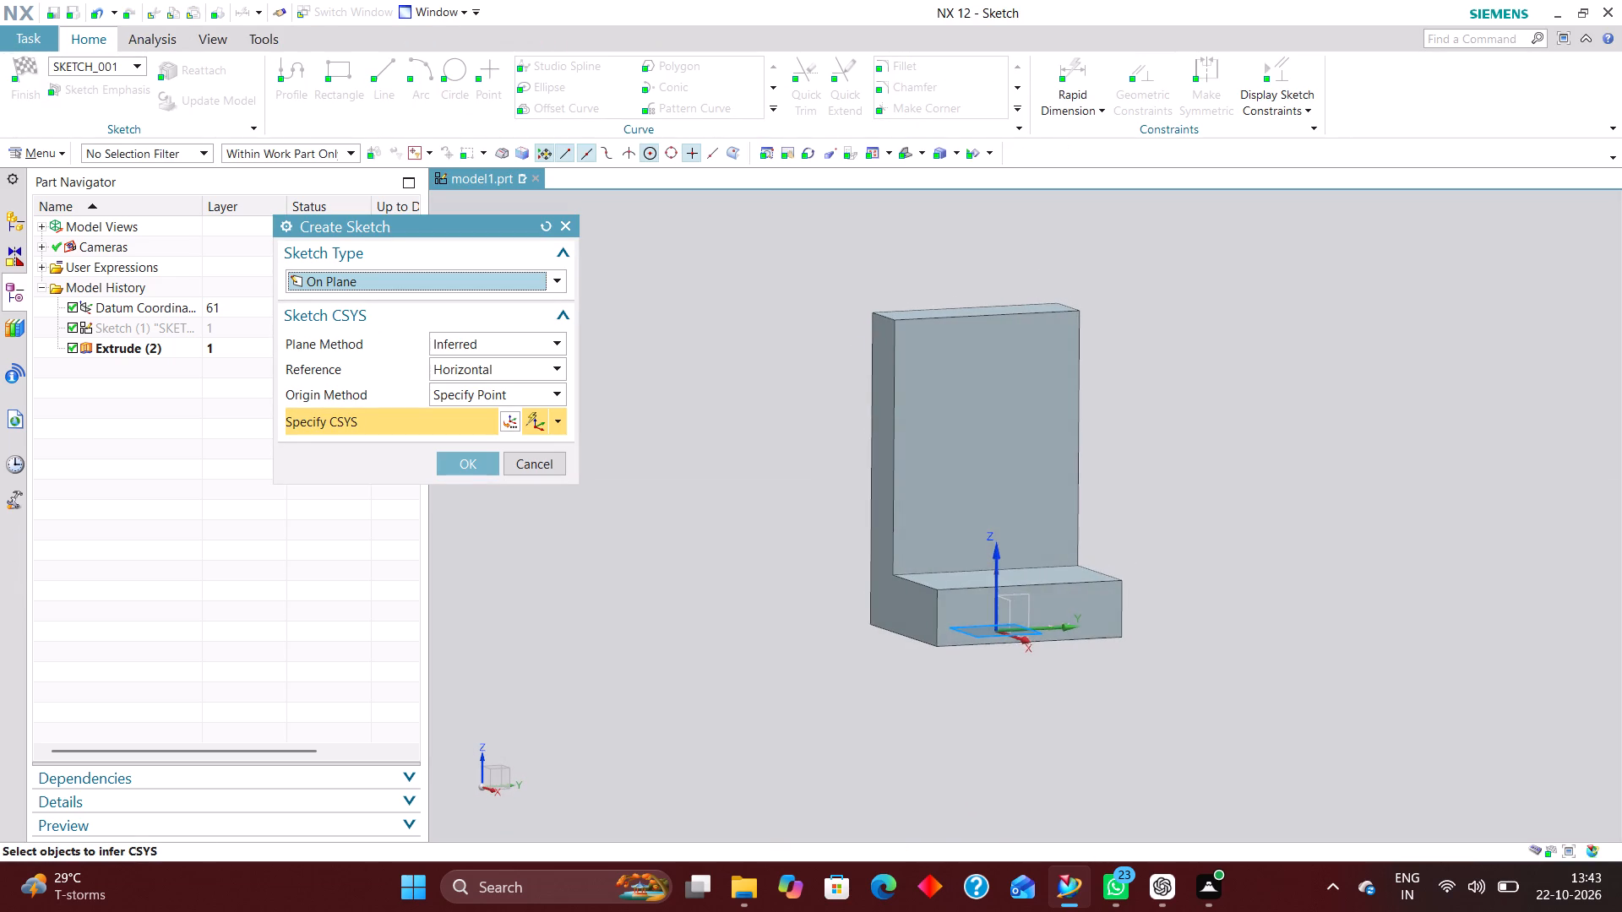
{"action": "left_click", "coordinate": [1019, 592]}
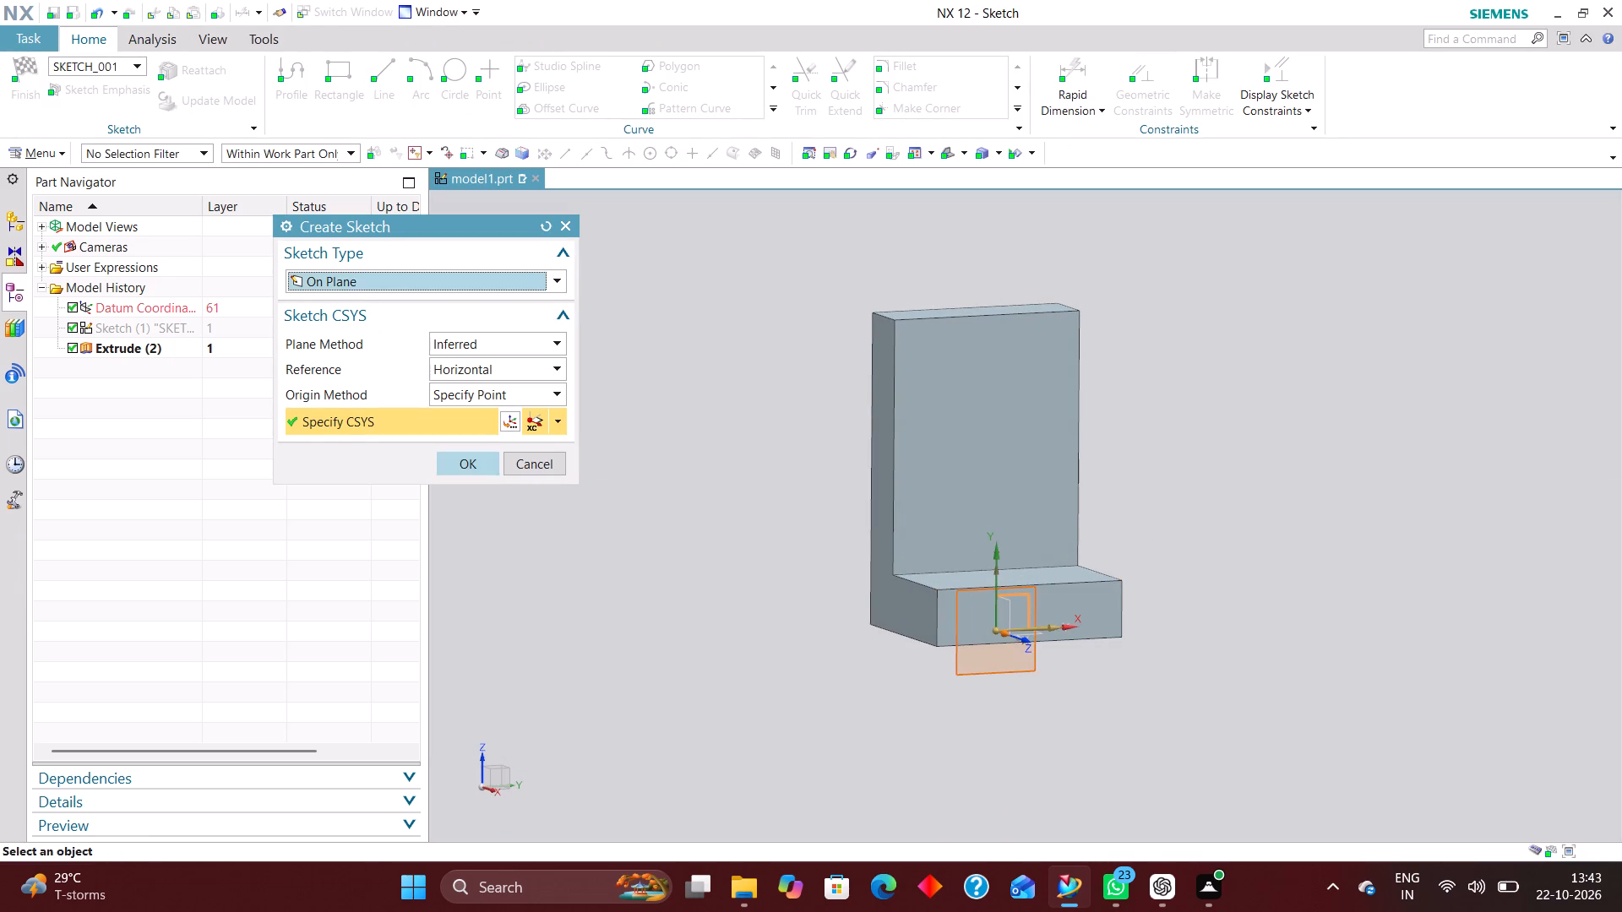
{"action": "left_click", "coordinate": [481, 469]}
Sketch a circle on the upright leg, slightly off the vertical axis, with its centre about 35 mm above the base.
{"action": "scroll", "coordinate": [874, 763], "scroll_direction": "down", "scroll_amount": 3}
{"action": "scroll", "coordinate": [956, 764], "scroll_direction": "down", "scroll_amount": 3}
{"action": "scroll", "coordinate": [991, 680], "scroll_direction": "up", "scroll_amount": 3}
{"action": "left_click", "coordinate": [442, 76]}
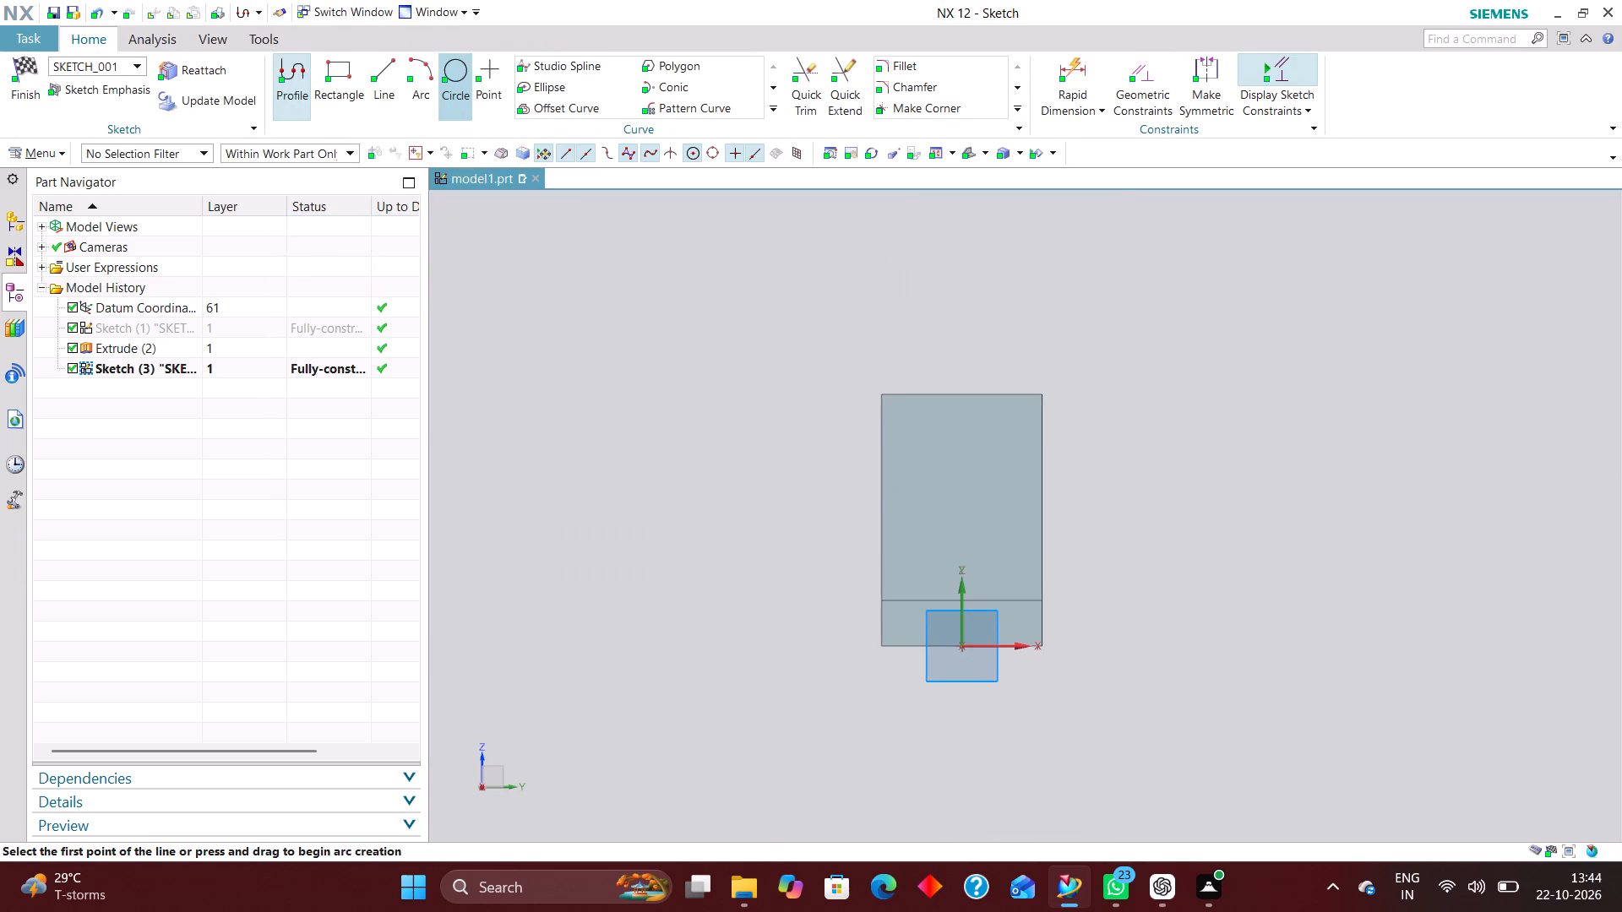
{"action": "left_click", "coordinate": [953, 486]}
{"action": "left_click", "coordinate": [979, 526]}
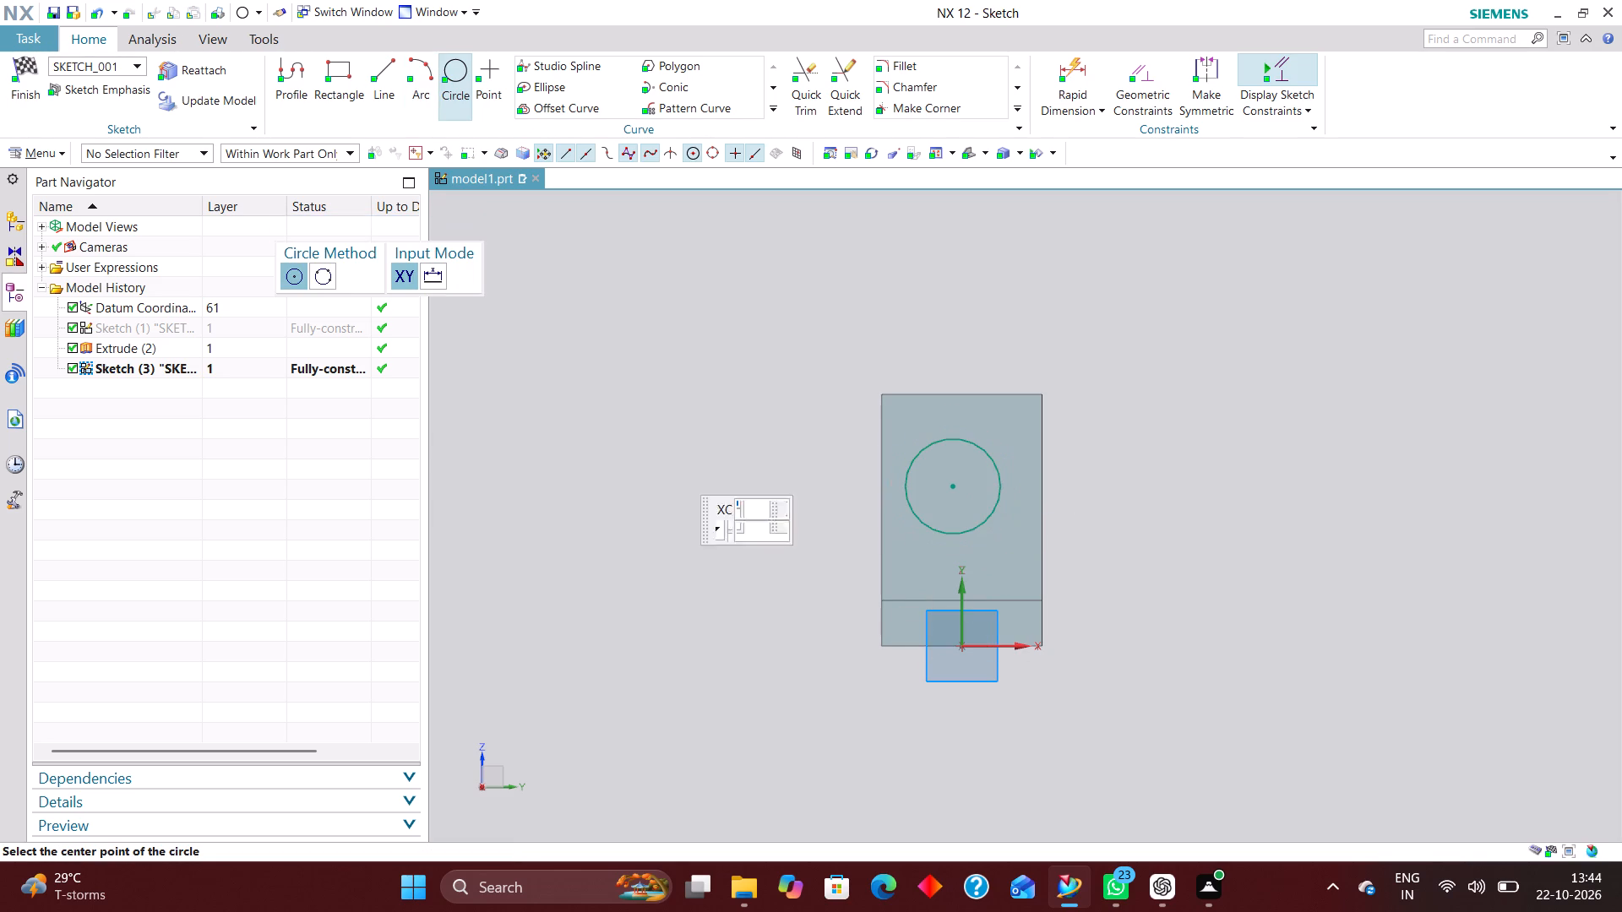
Constrain the circle's centre onto the sketch's vertical axis with a Point on Curve constraint.
{"action": "left_click", "coordinate": [1142, 67]}
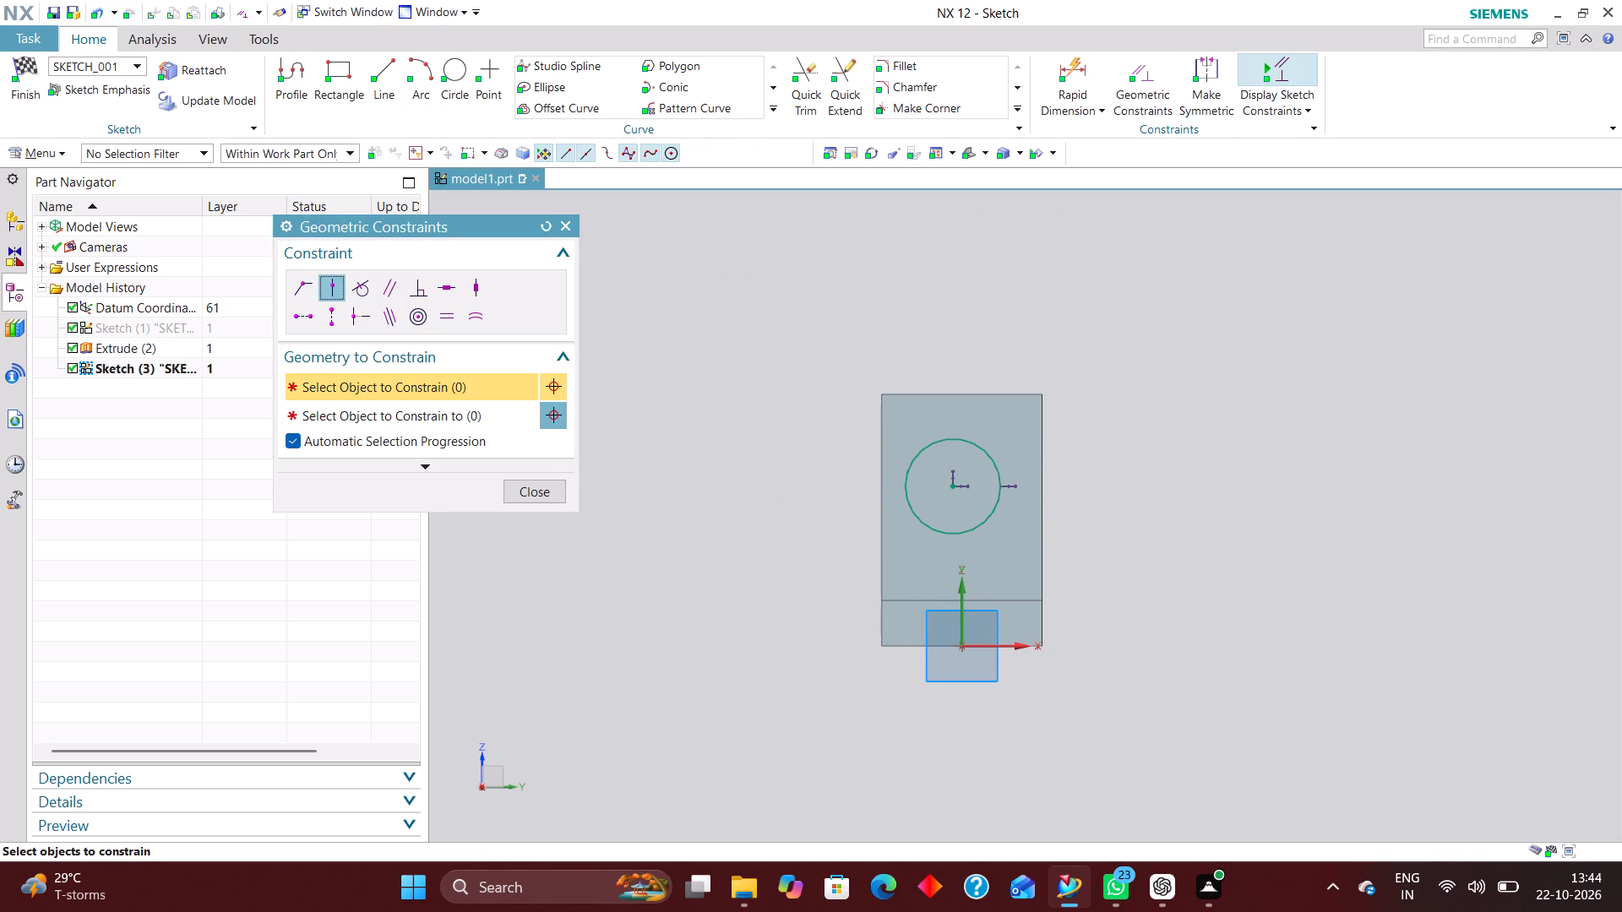
{"action": "left_click", "coordinate": [954, 491]}
{"action": "left_click", "coordinate": [961, 621]}
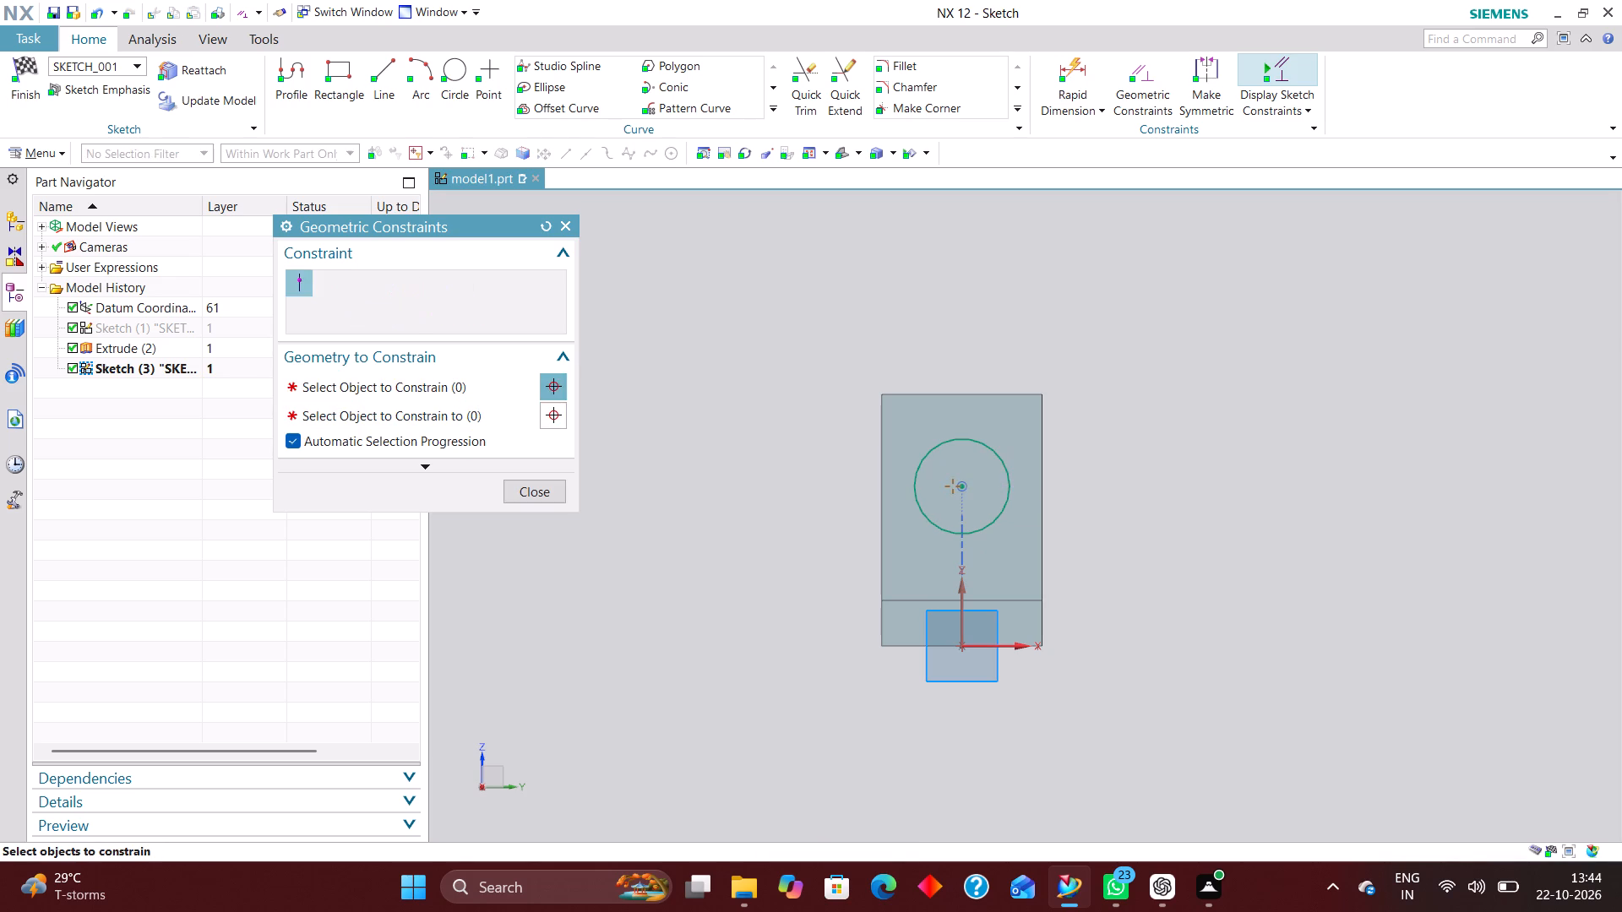
{"action": "left_click", "coordinate": [551, 497]}
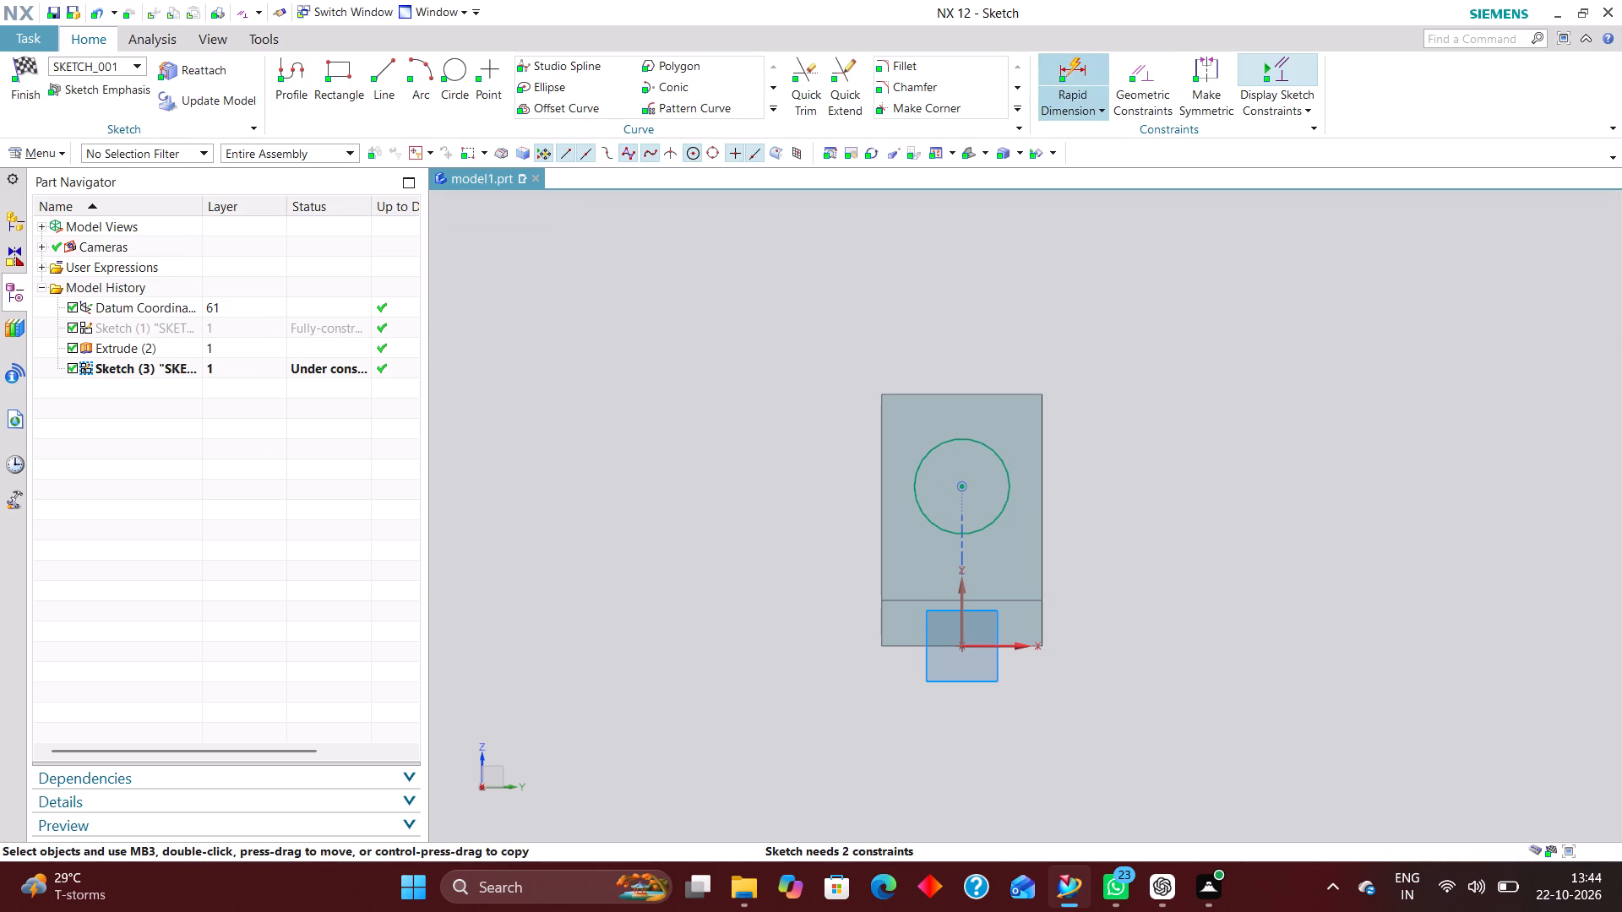
Dimension the circle's centre at 30 mm above the sketch's horizontal axis.
{"action": "left_click", "coordinate": [1087, 68]}
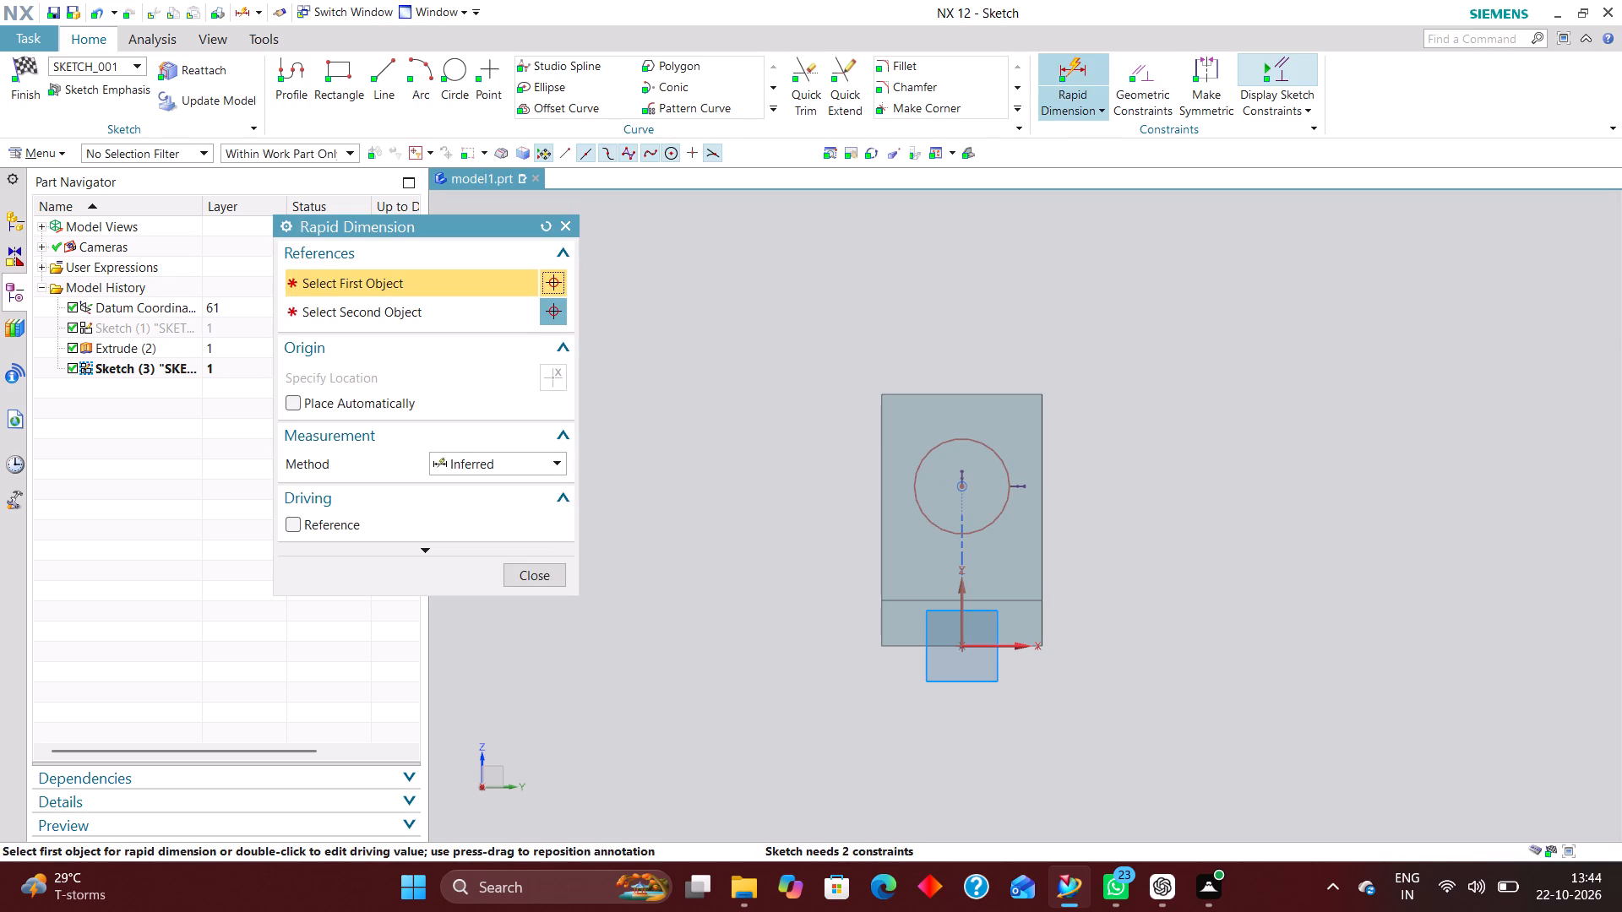
{"action": "left_click", "coordinate": [999, 645]}
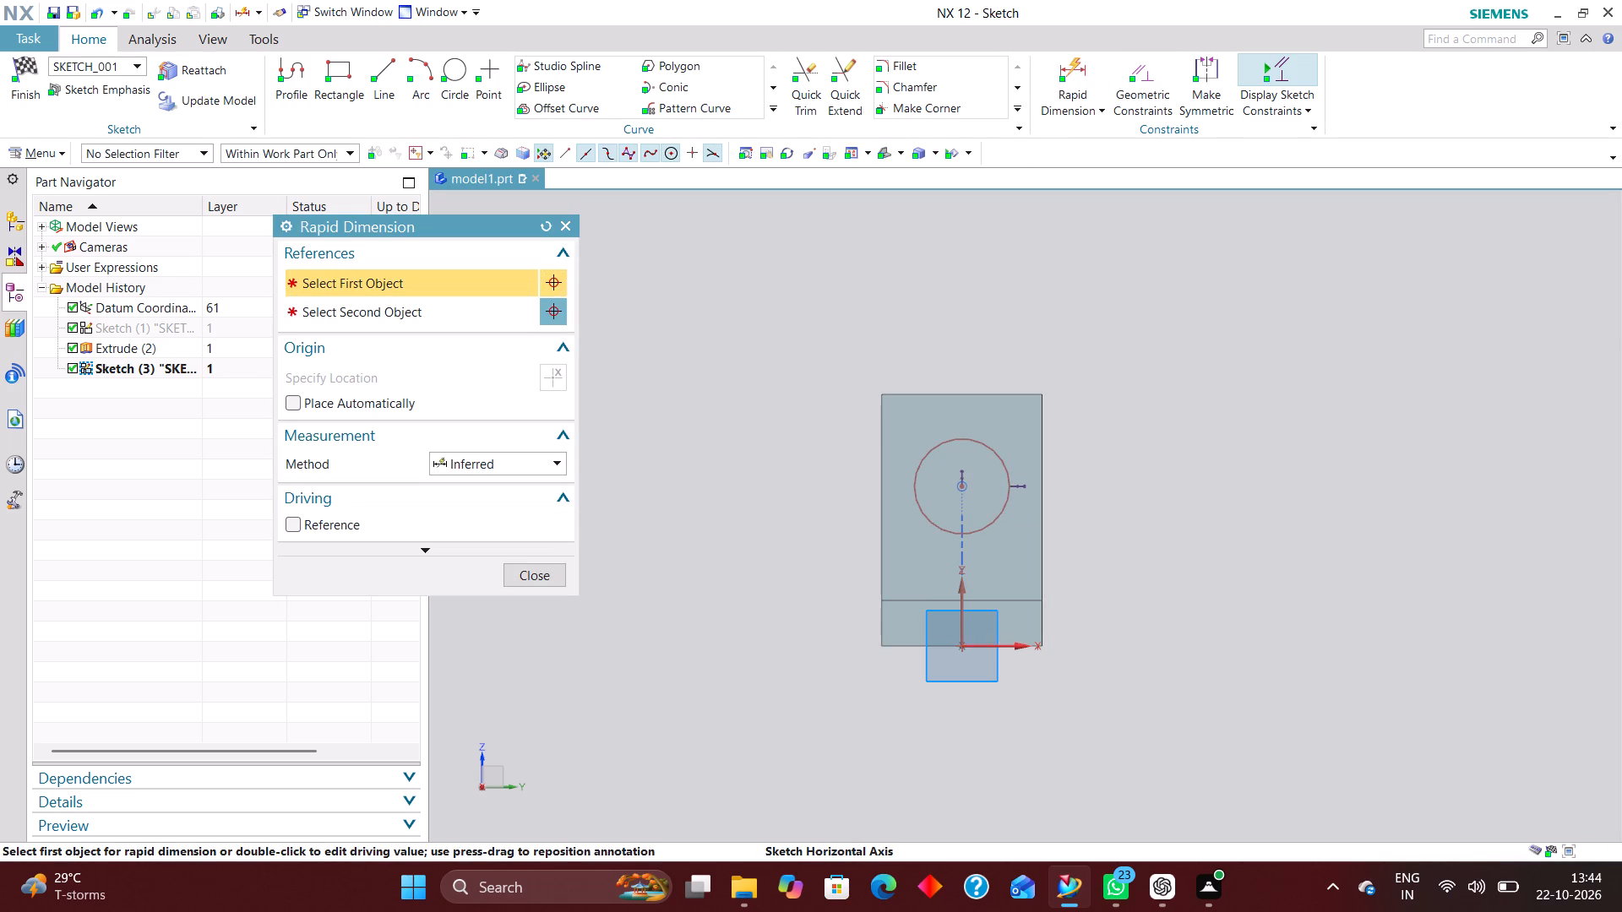
{"action": "left_click", "coordinate": [966, 493]}
{"action": "left_click", "coordinate": [1136, 541]}
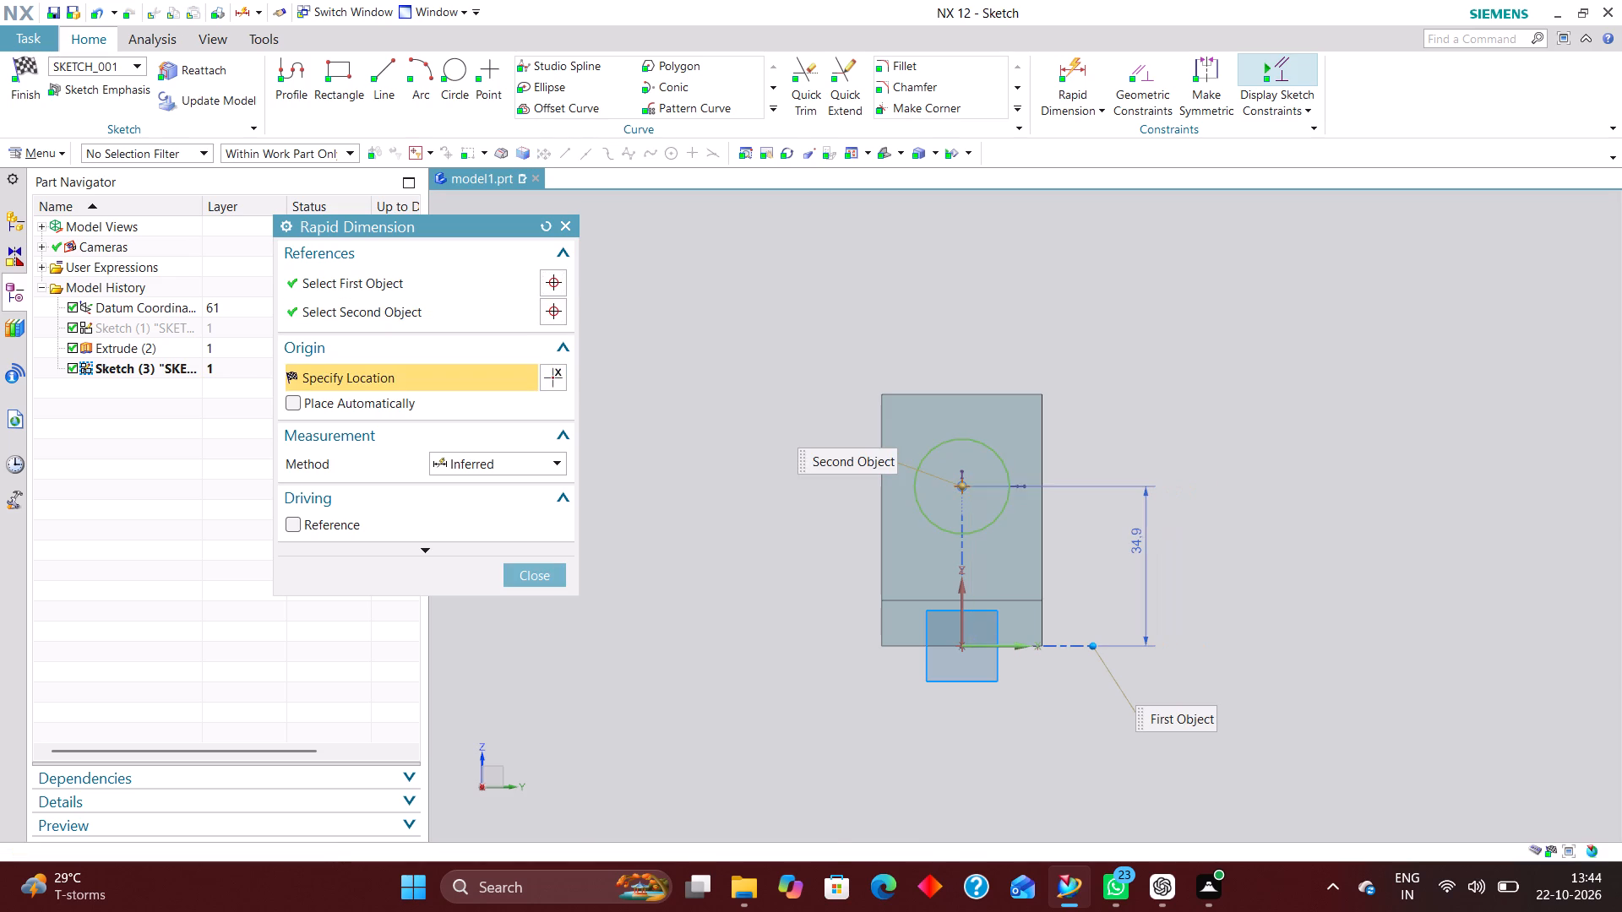
{"action": "type", "text": "30"}
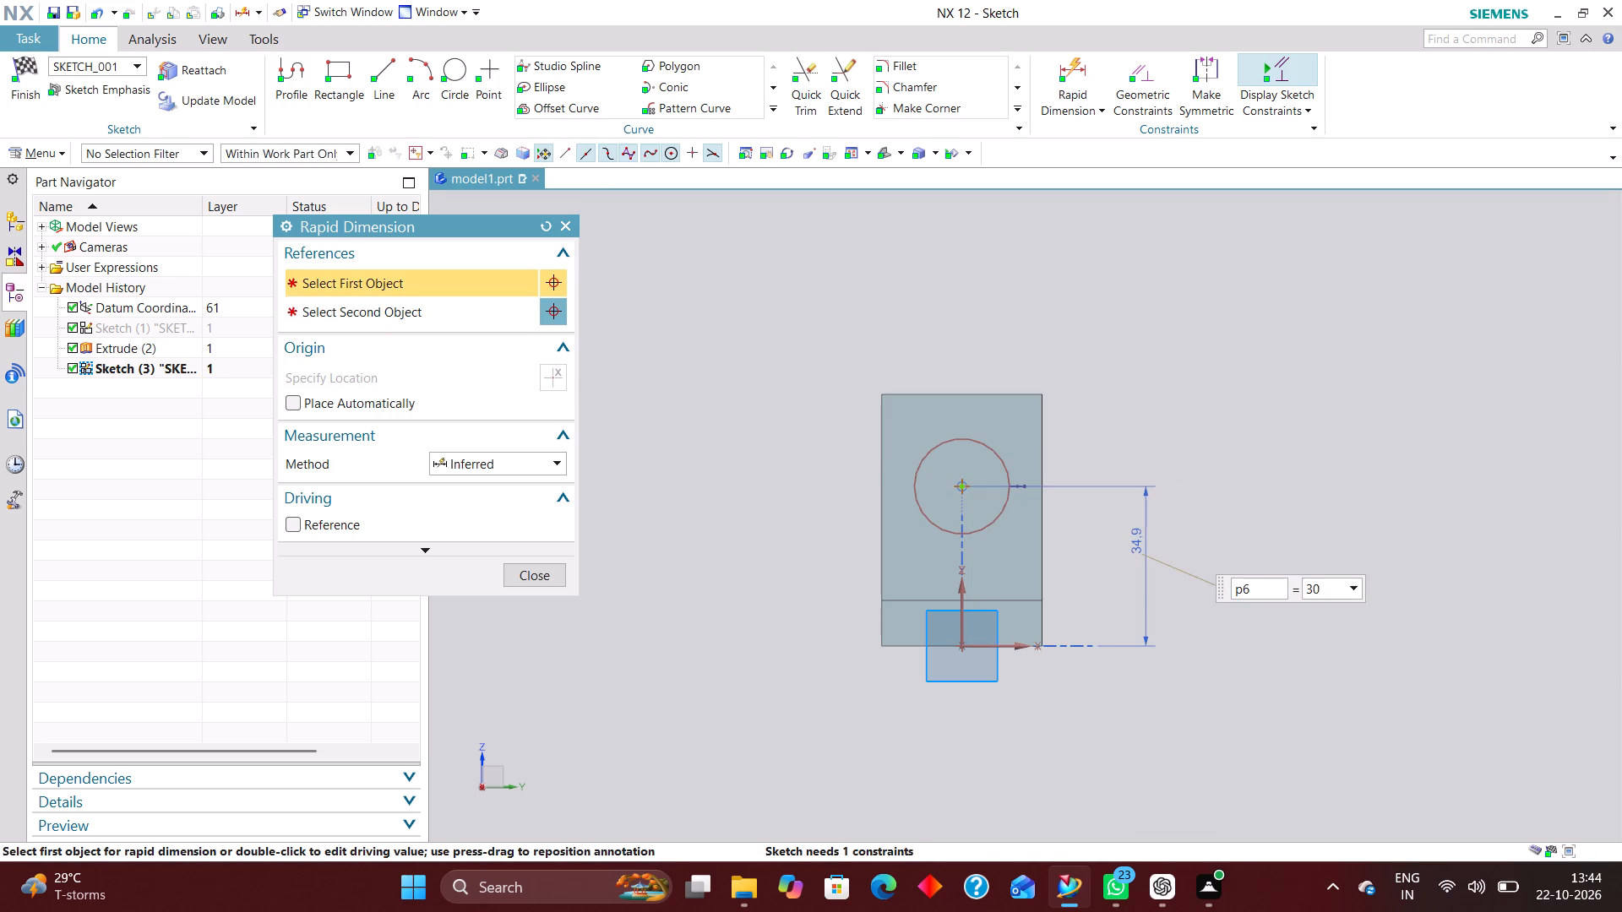
{"action": "key", "text": "Return"}
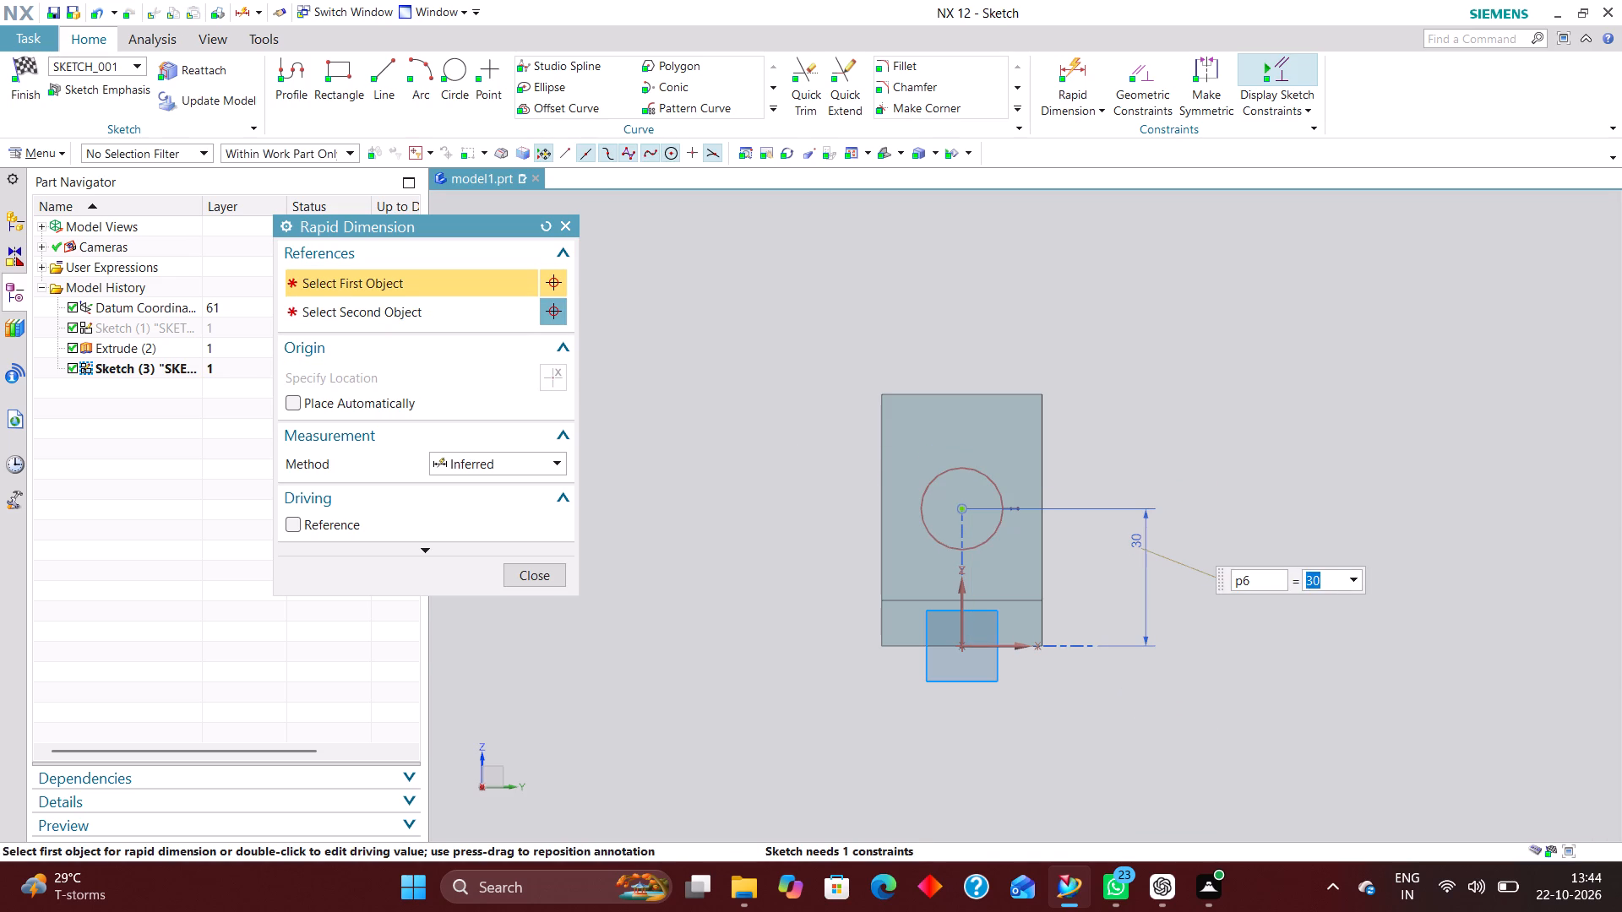
Dimension the circle with a Diametral dimension of 27 mm.
{"action": "left_click", "coordinate": [545, 470]}
{"action": "left_click", "coordinate": [513, 634]}
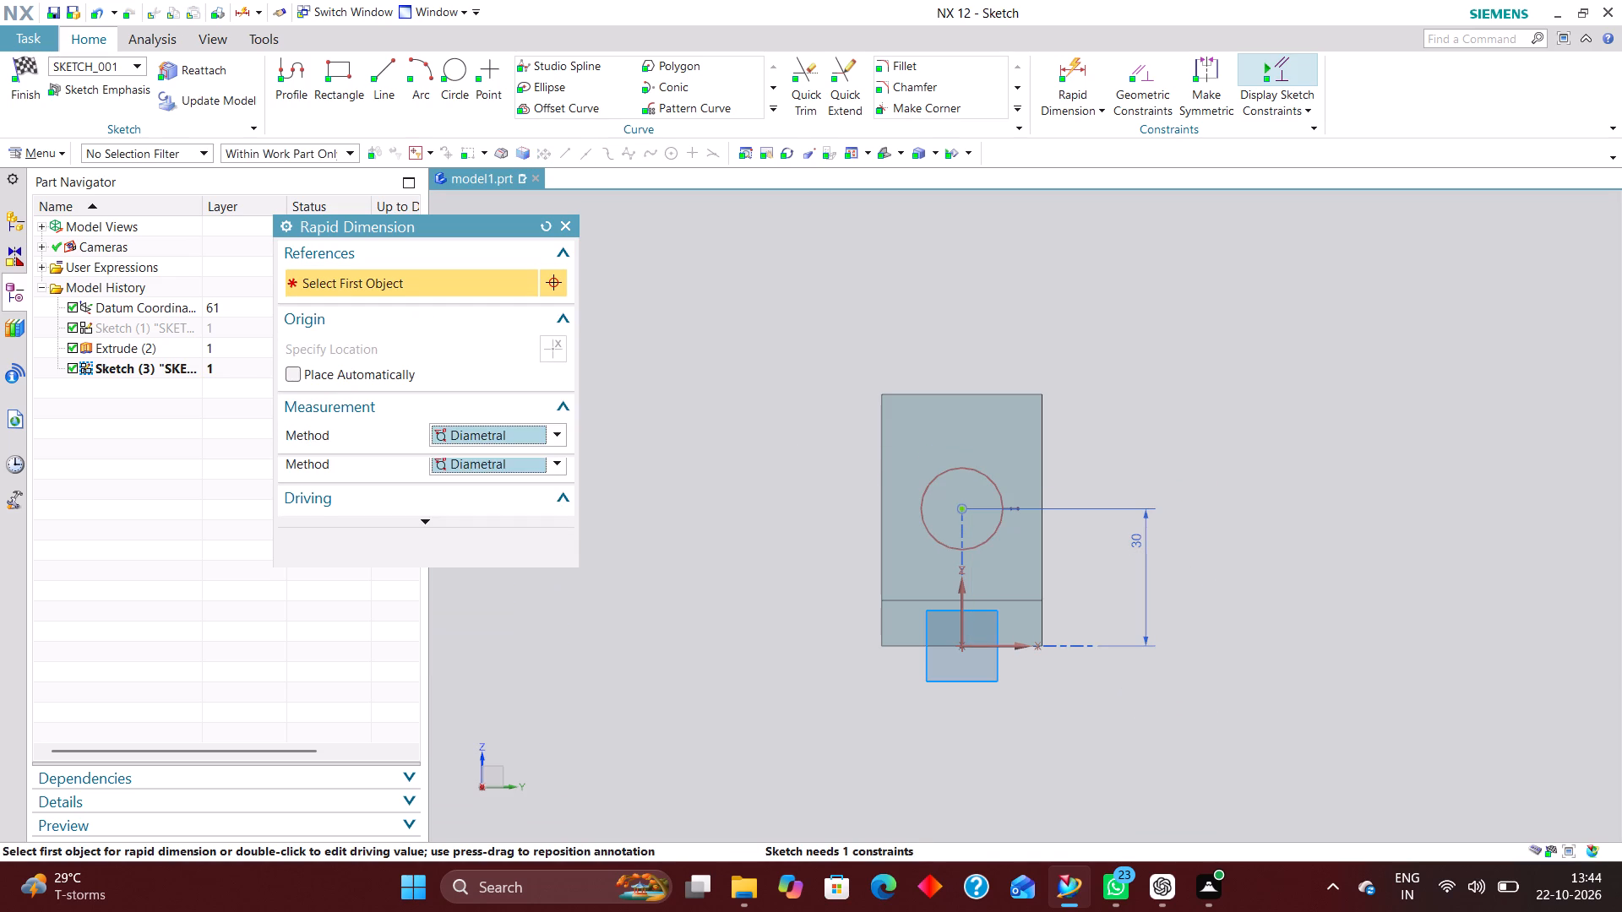
{"action": "left_click", "coordinate": [997, 495]}
{"action": "left_click", "coordinate": [996, 437]}
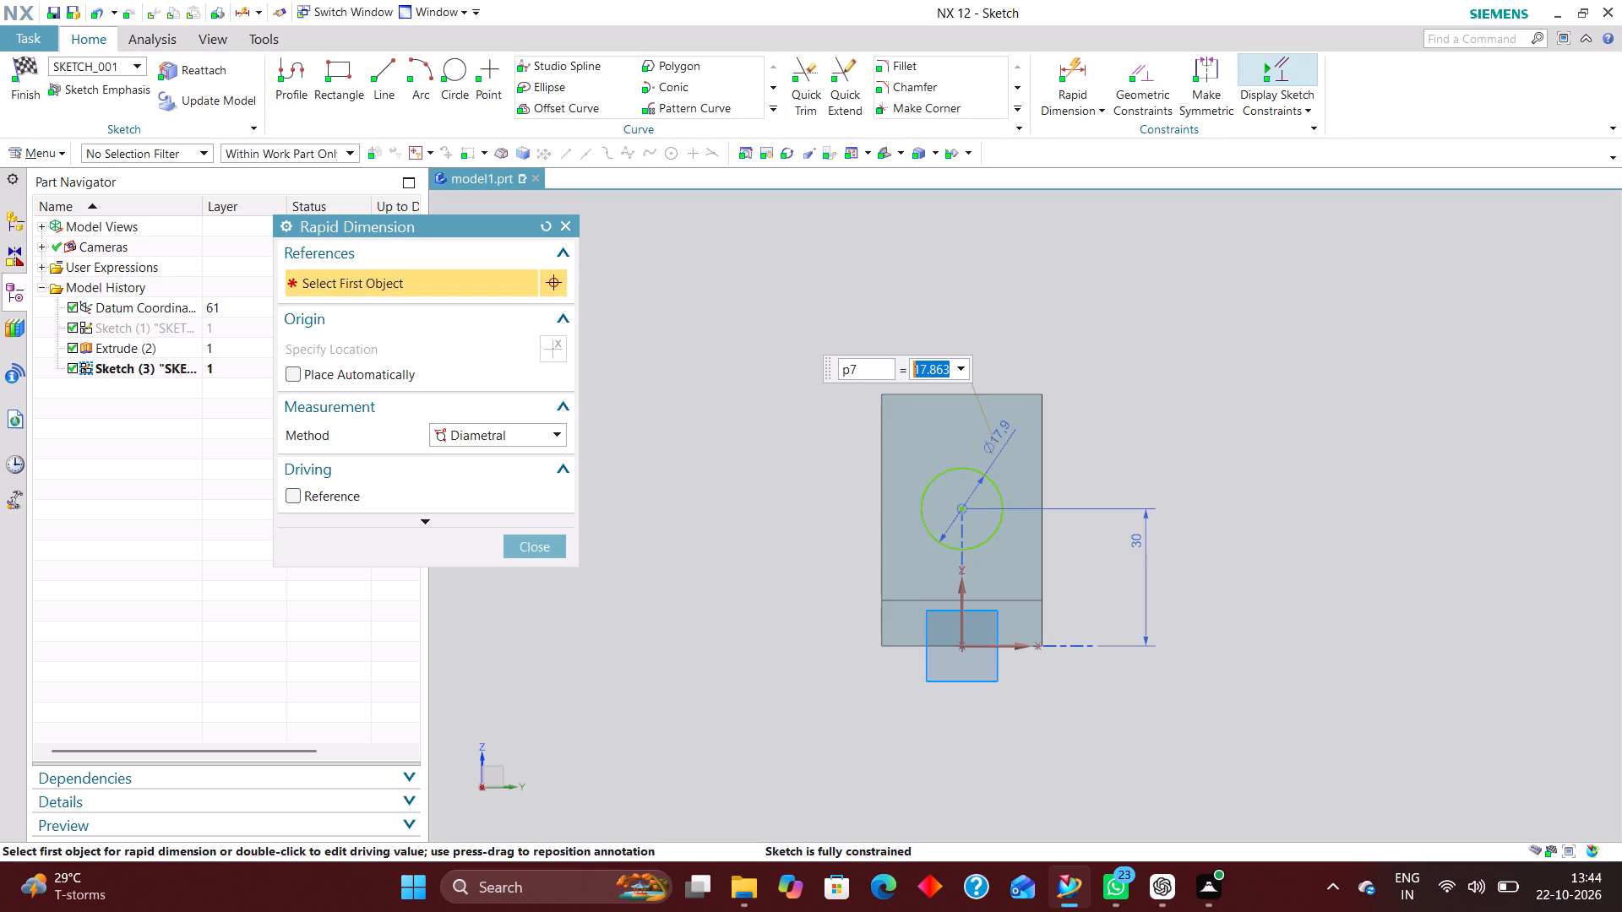
{"action": "type", "text": "27"}
{"action": "key", "text": "Return"}
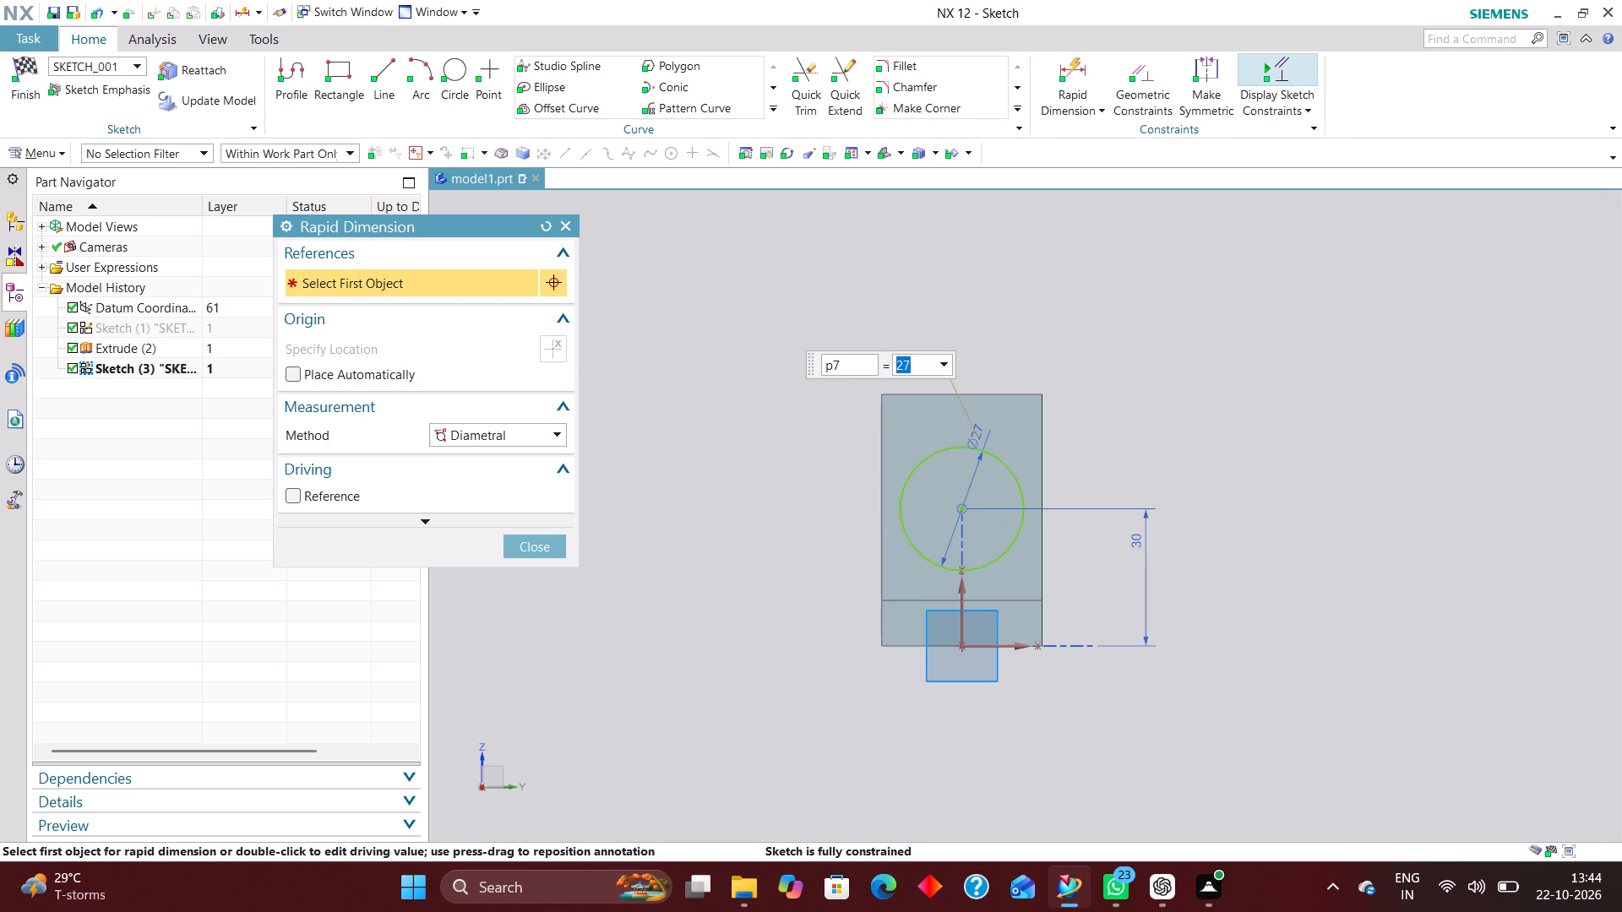
{"action": "left_click", "coordinate": [553, 540]}
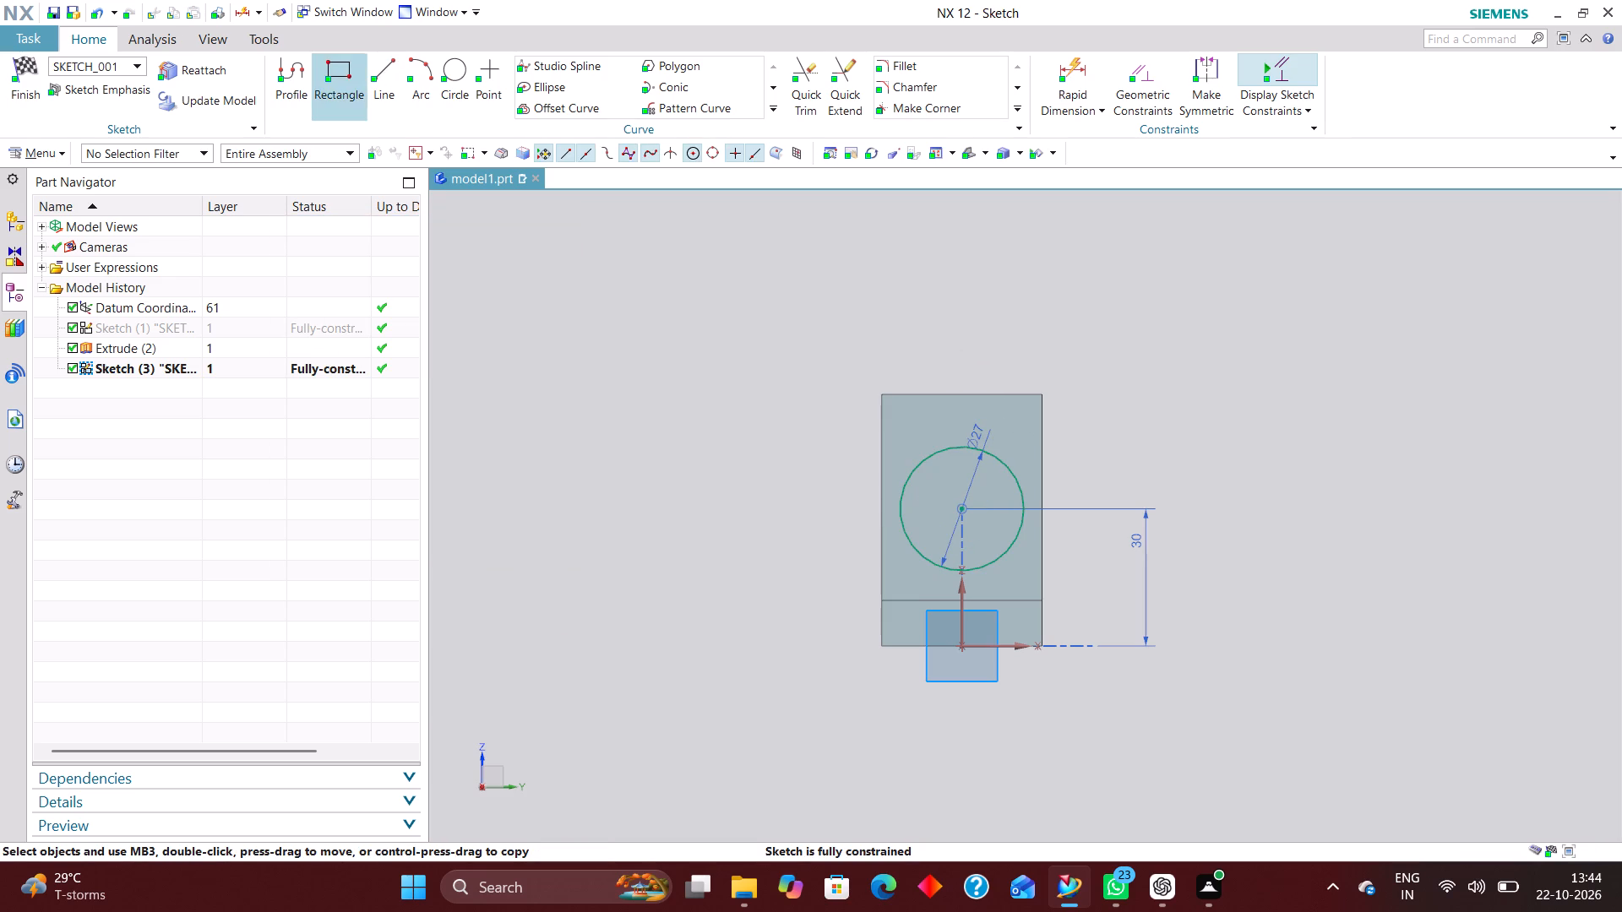
Draw a slightly slanted line and a vertical line about 18.5 mm long across the circle's lower arc, one on each side of the axis.
{"action": "left_click", "coordinate": [384, 68]}
{"action": "scroll", "coordinate": [974, 550], "scroll_direction": "up", "scroll_amount": 5}
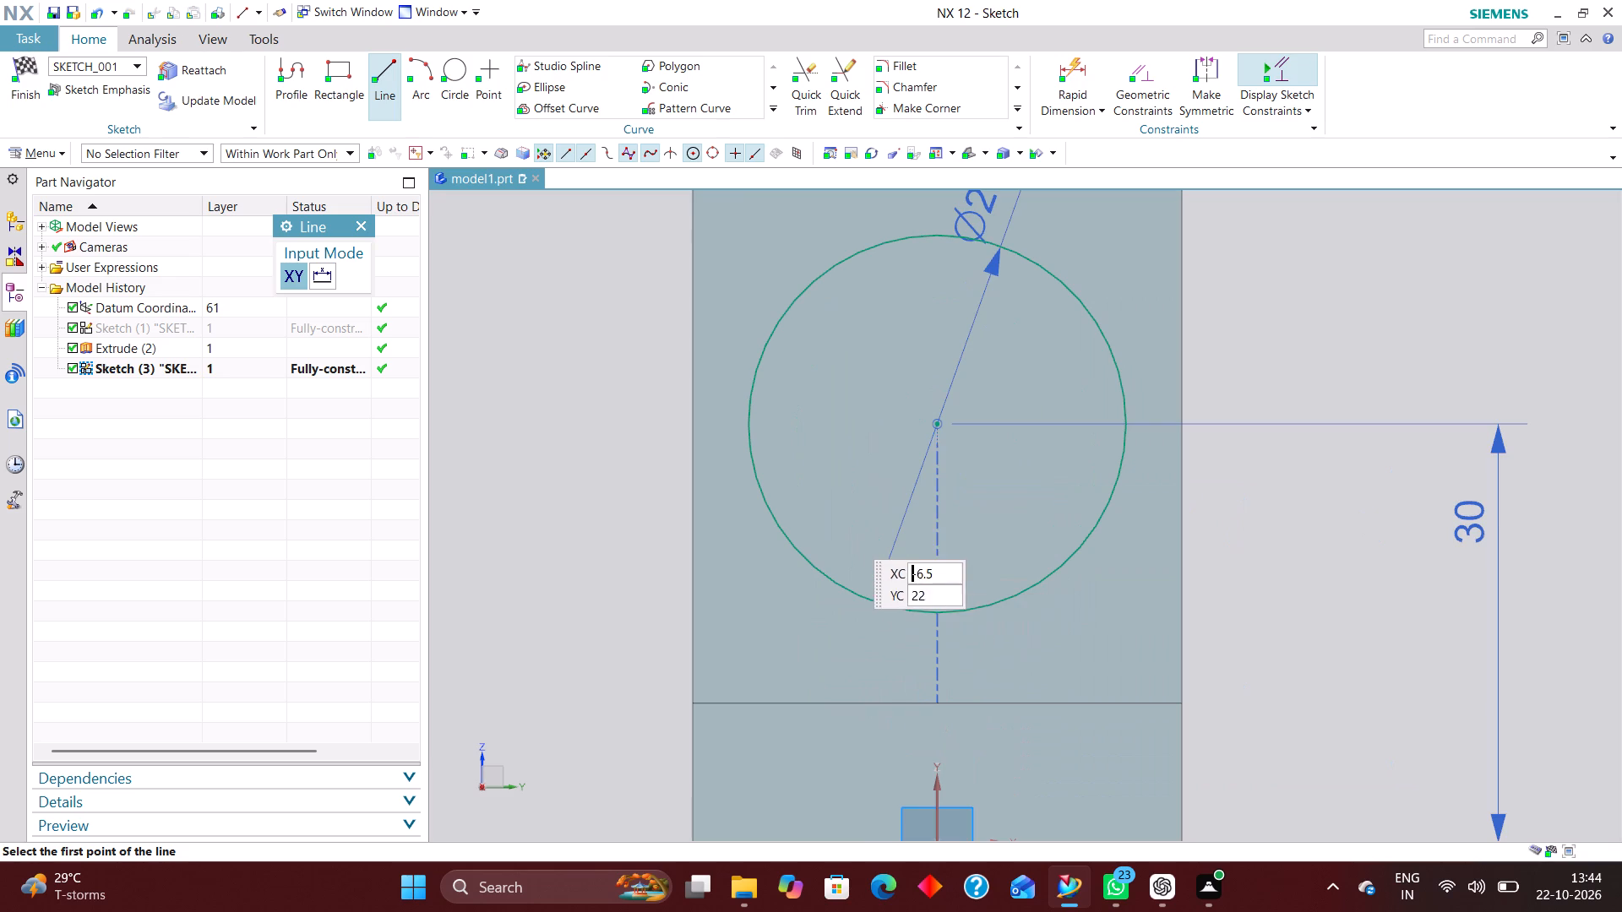
{"action": "left_click", "coordinate": [857, 511]}
{"action": "left_click", "coordinate": [836, 736]}
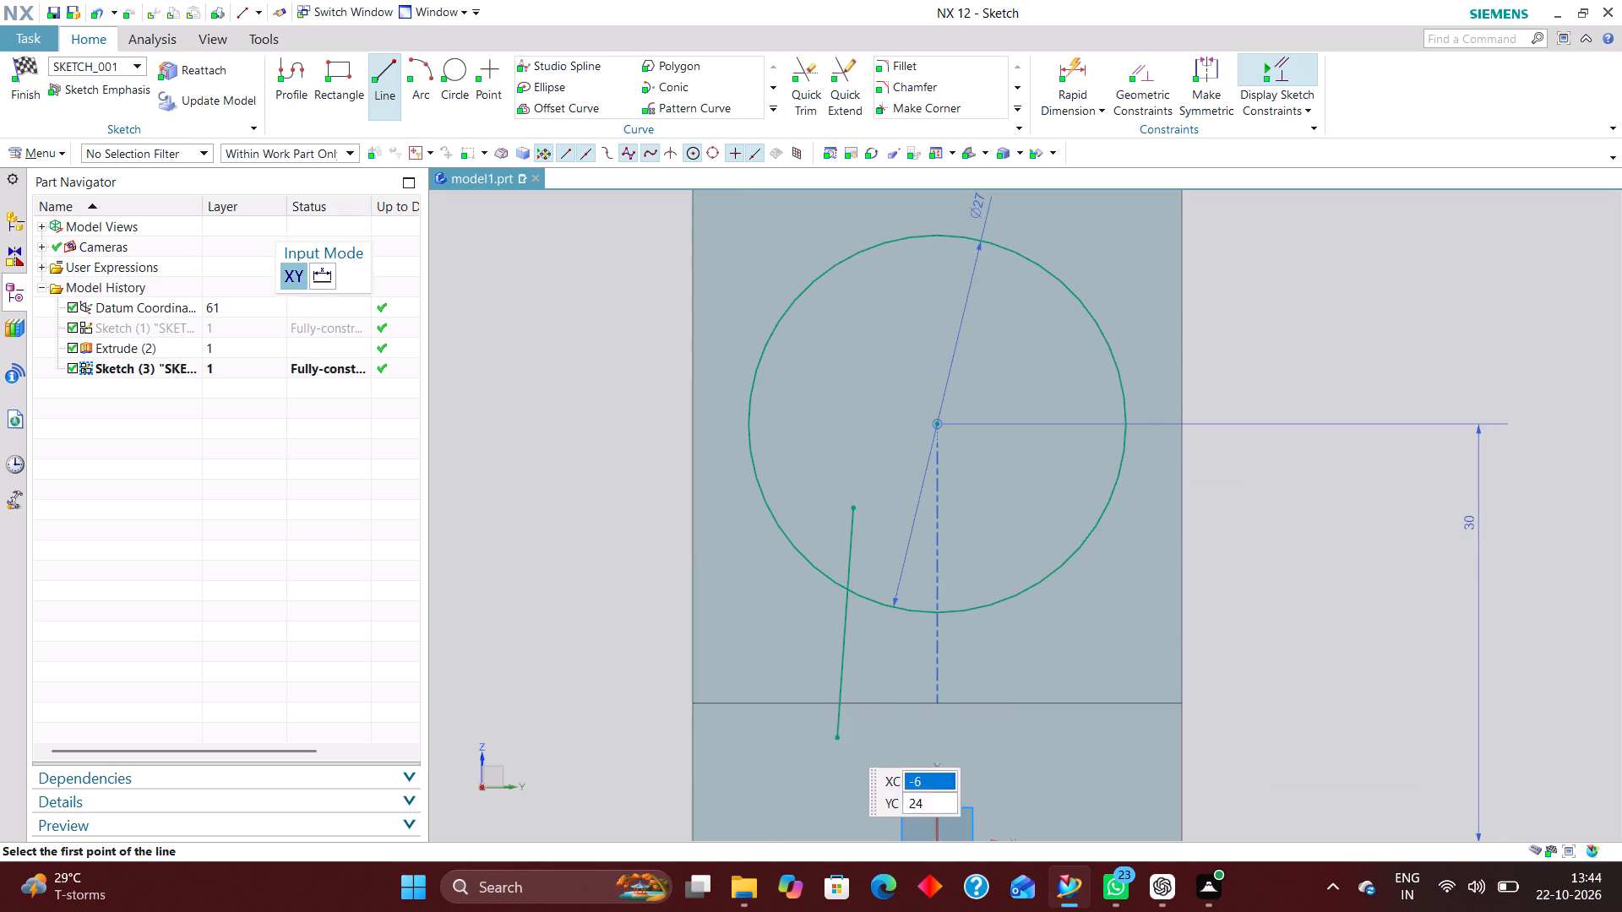
{"action": "left_click", "coordinate": [1000, 493]}
{"action": "left_click", "coordinate": [999, 752]}
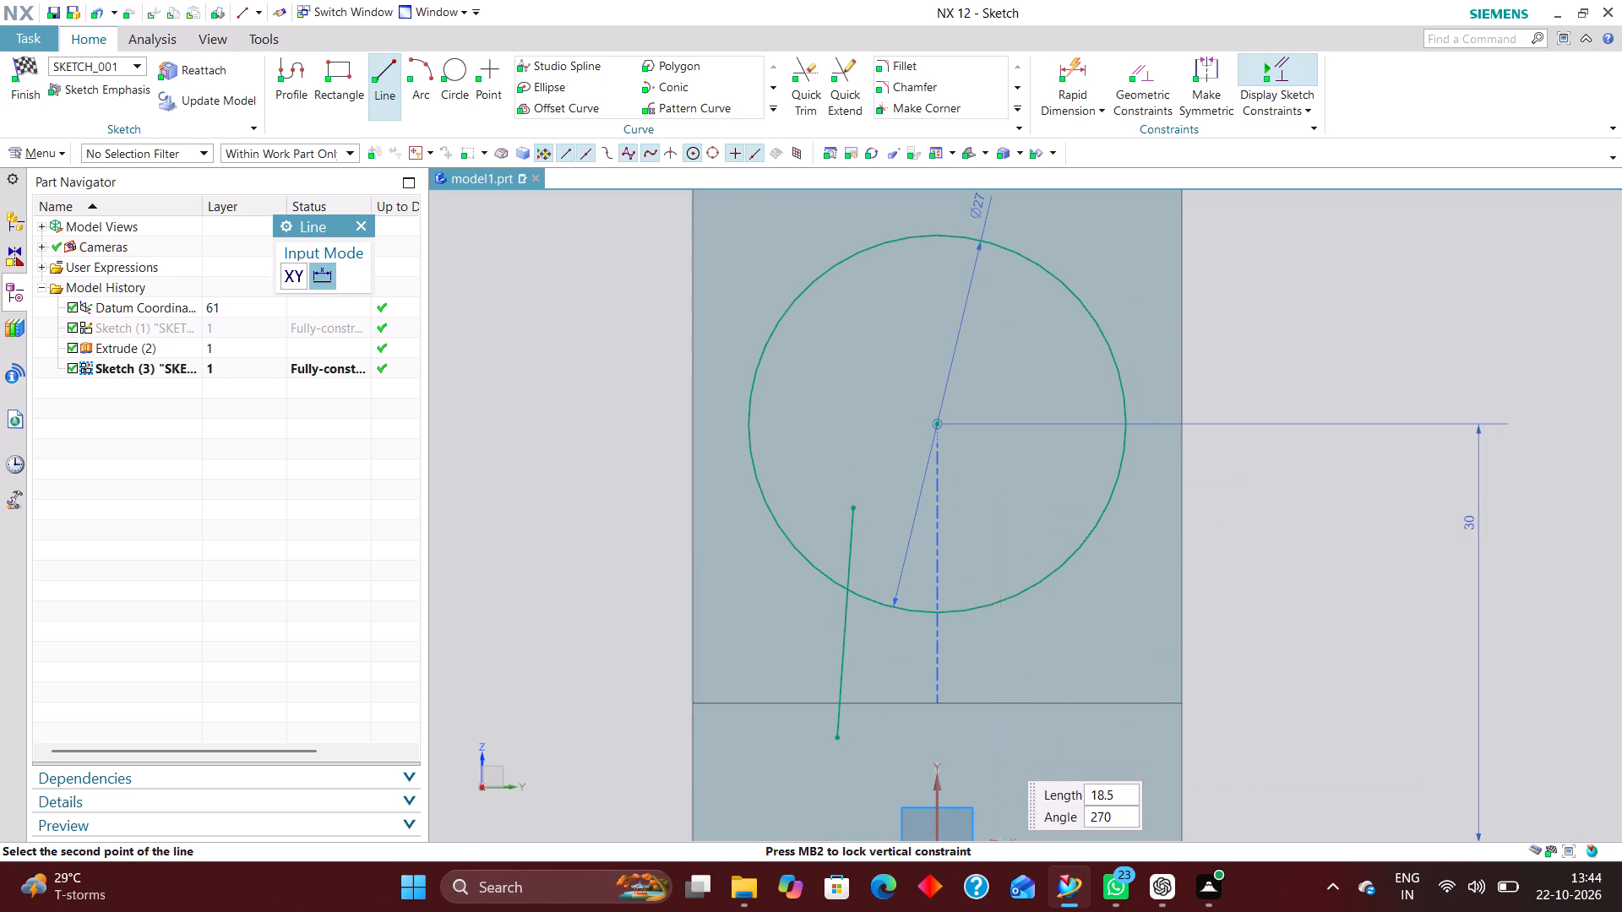
Apply a Vertical constraint to the slanted line crossing the circle's lower arc.
{"action": "left_click", "coordinate": [1149, 64]}
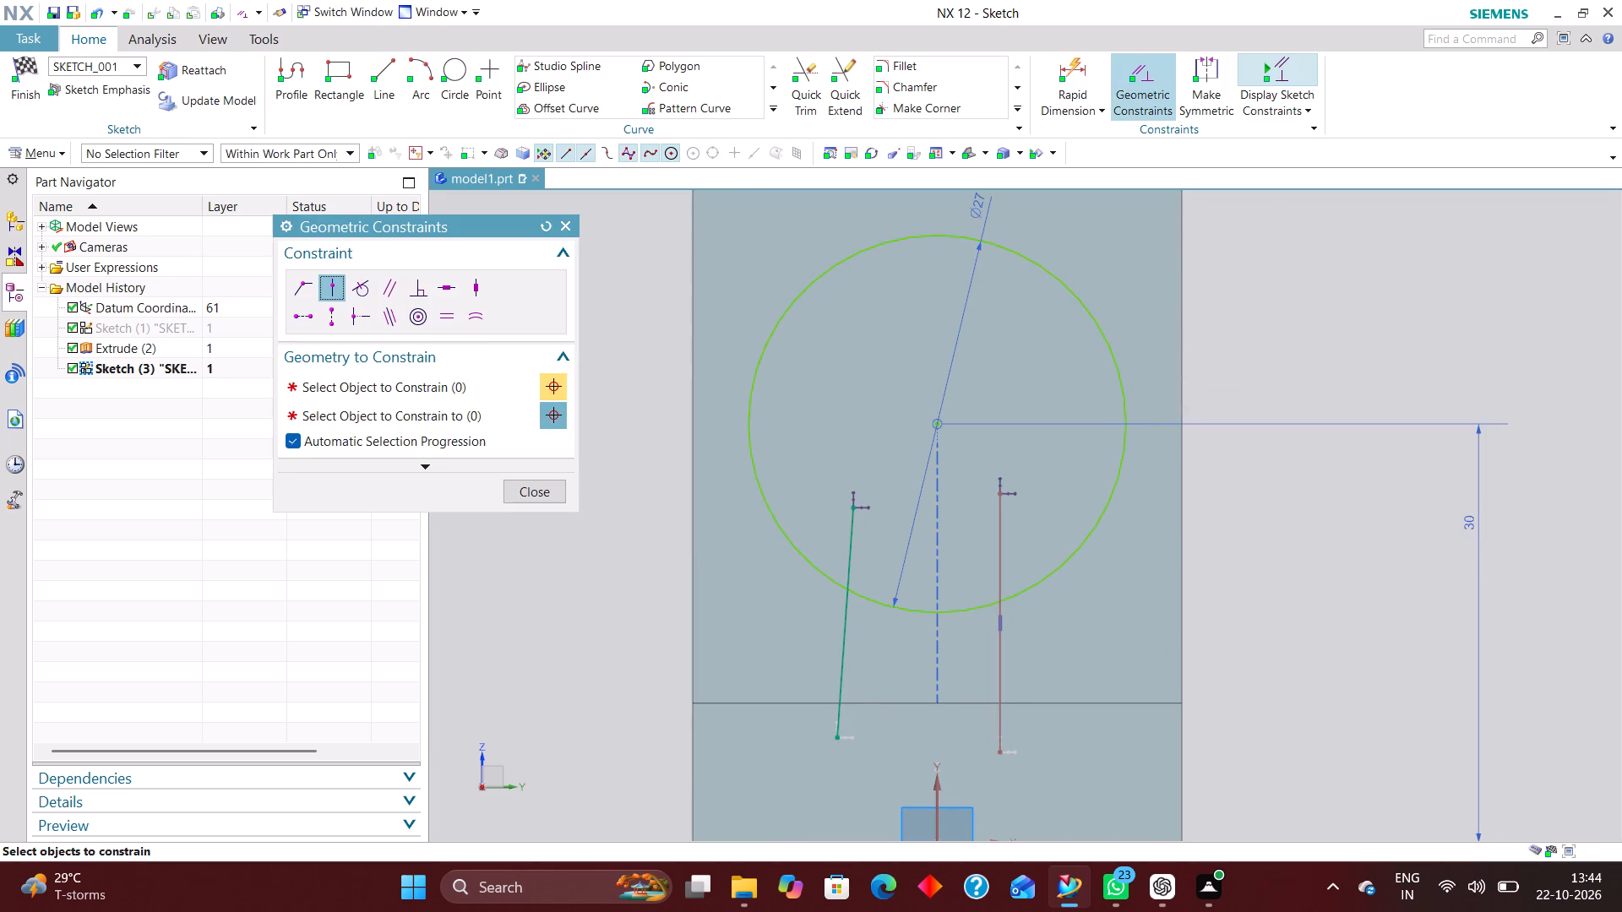
{"action": "left_click", "coordinate": [476, 287]}
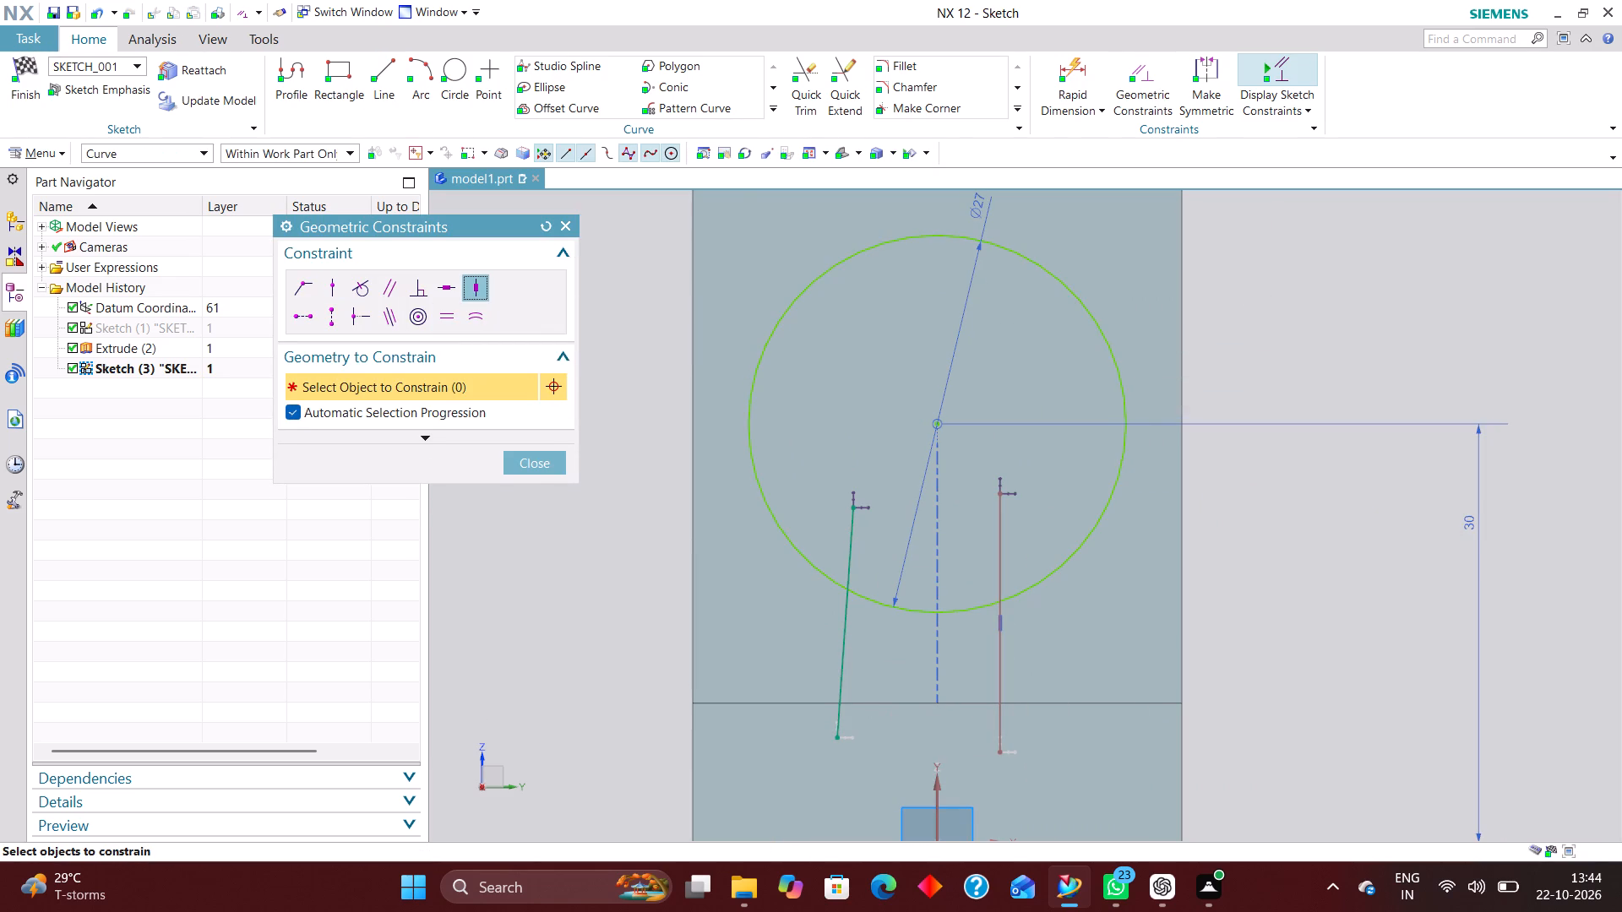
{"action": "left_click", "coordinate": [841, 681]}
{"action": "left_click", "coordinate": [521, 459]}
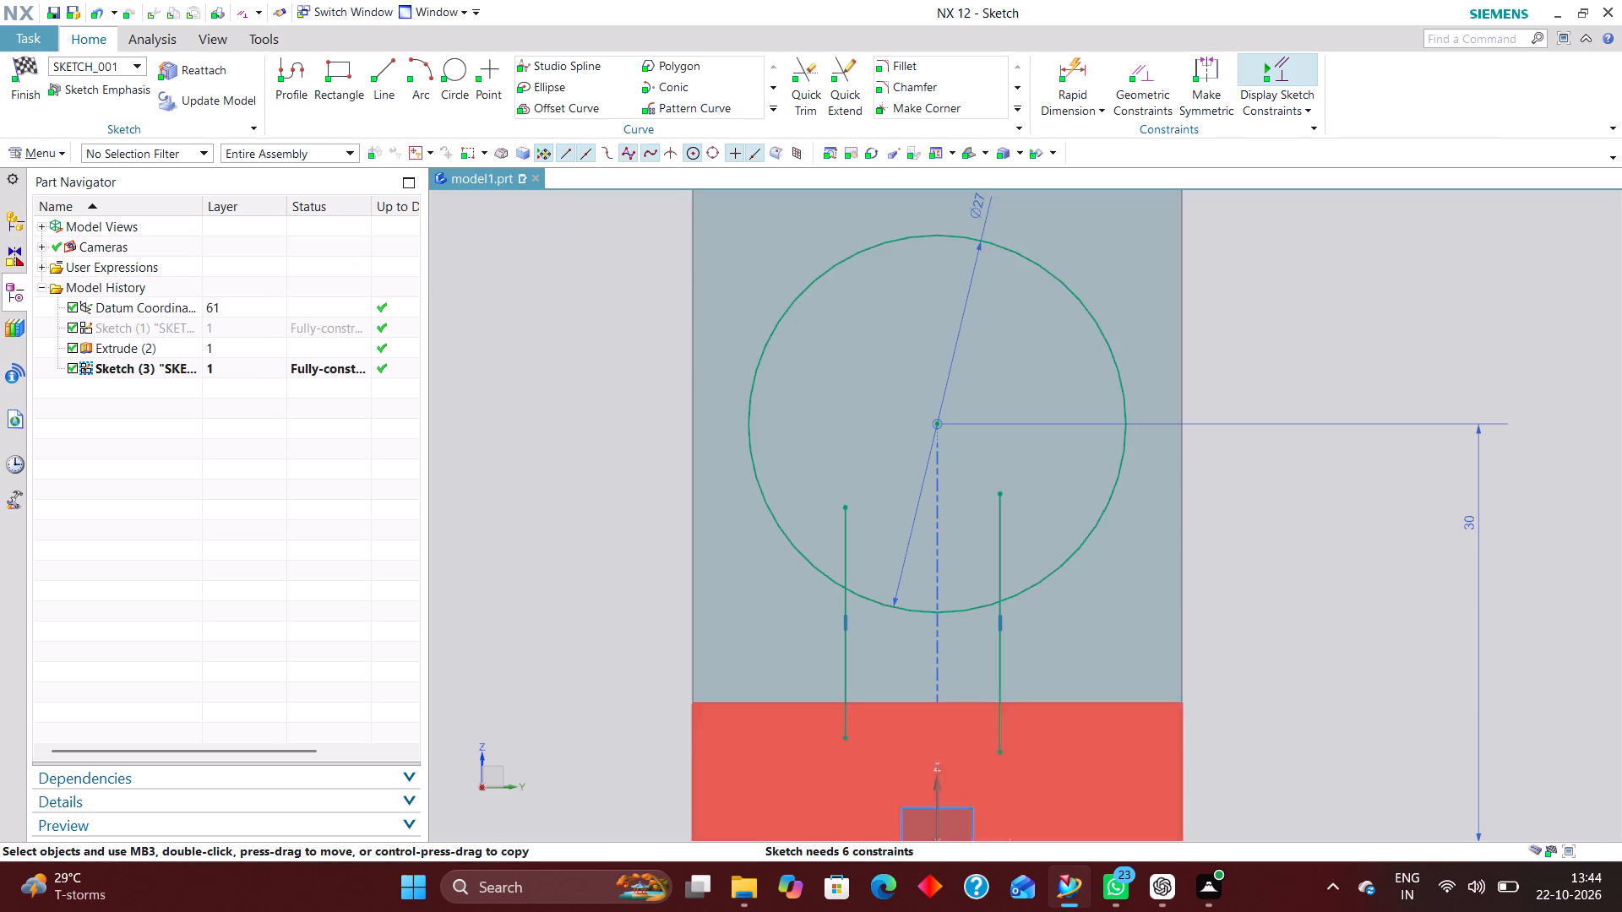
Dimension the spacing between the two vertical lines at 6 mm with the Inferred method.
{"action": "scroll", "coordinate": [920, 708], "scroll_direction": "down", "scroll_amount": 2}
{"action": "scroll", "coordinate": [928, 763], "scroll_direction": "up", "scroll_amount": 1}
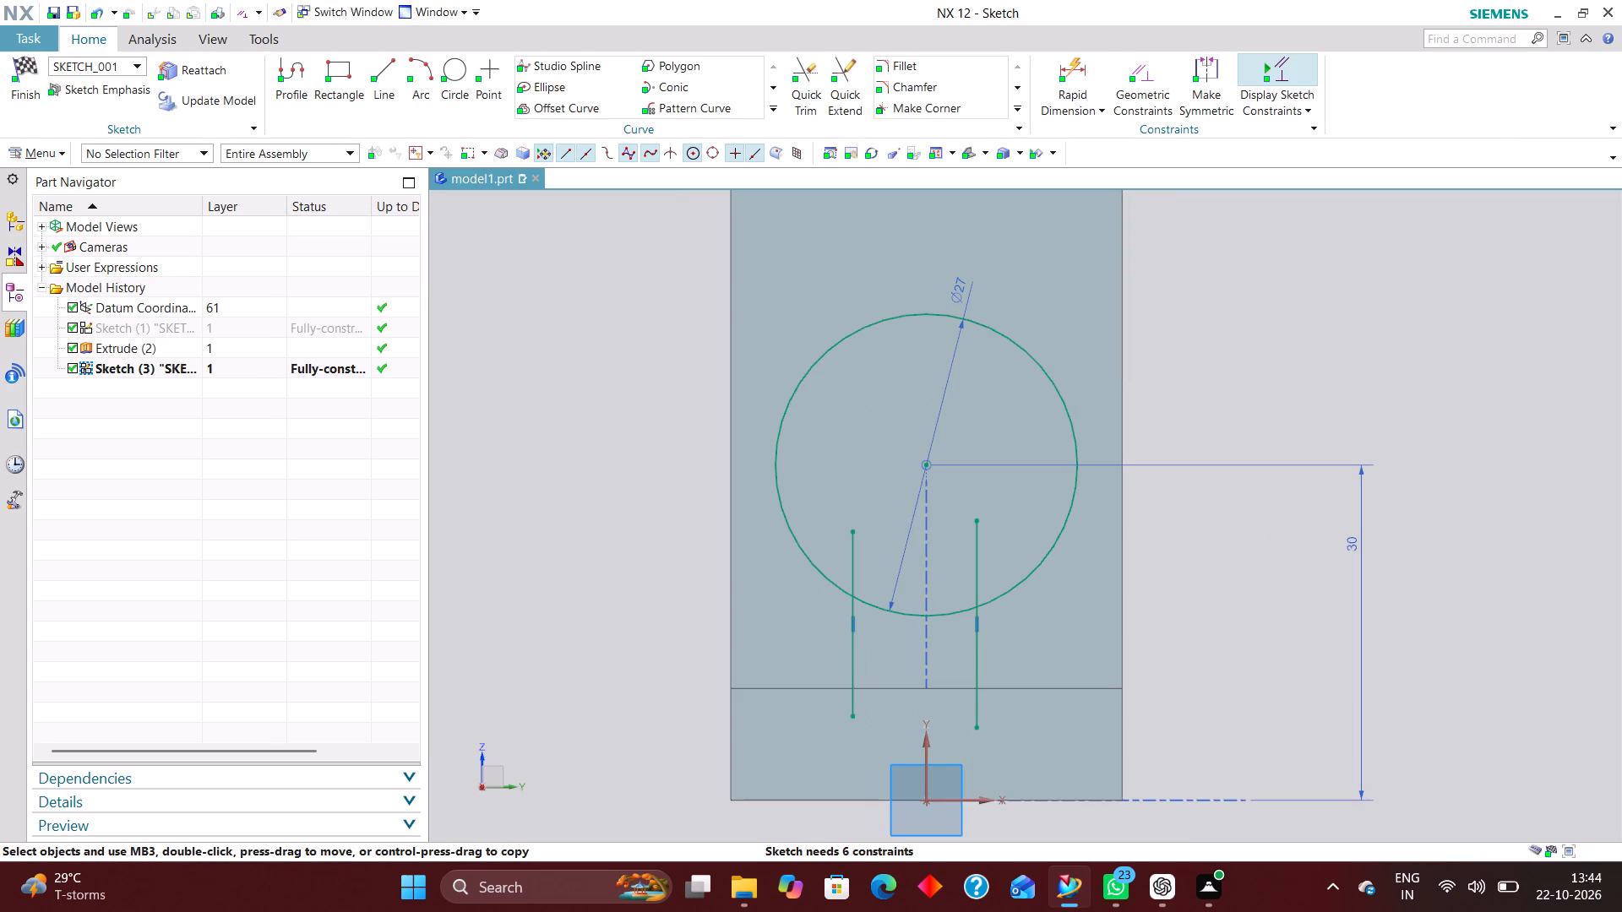
{"action": "left_click", "coordinate": [1062, 78]}
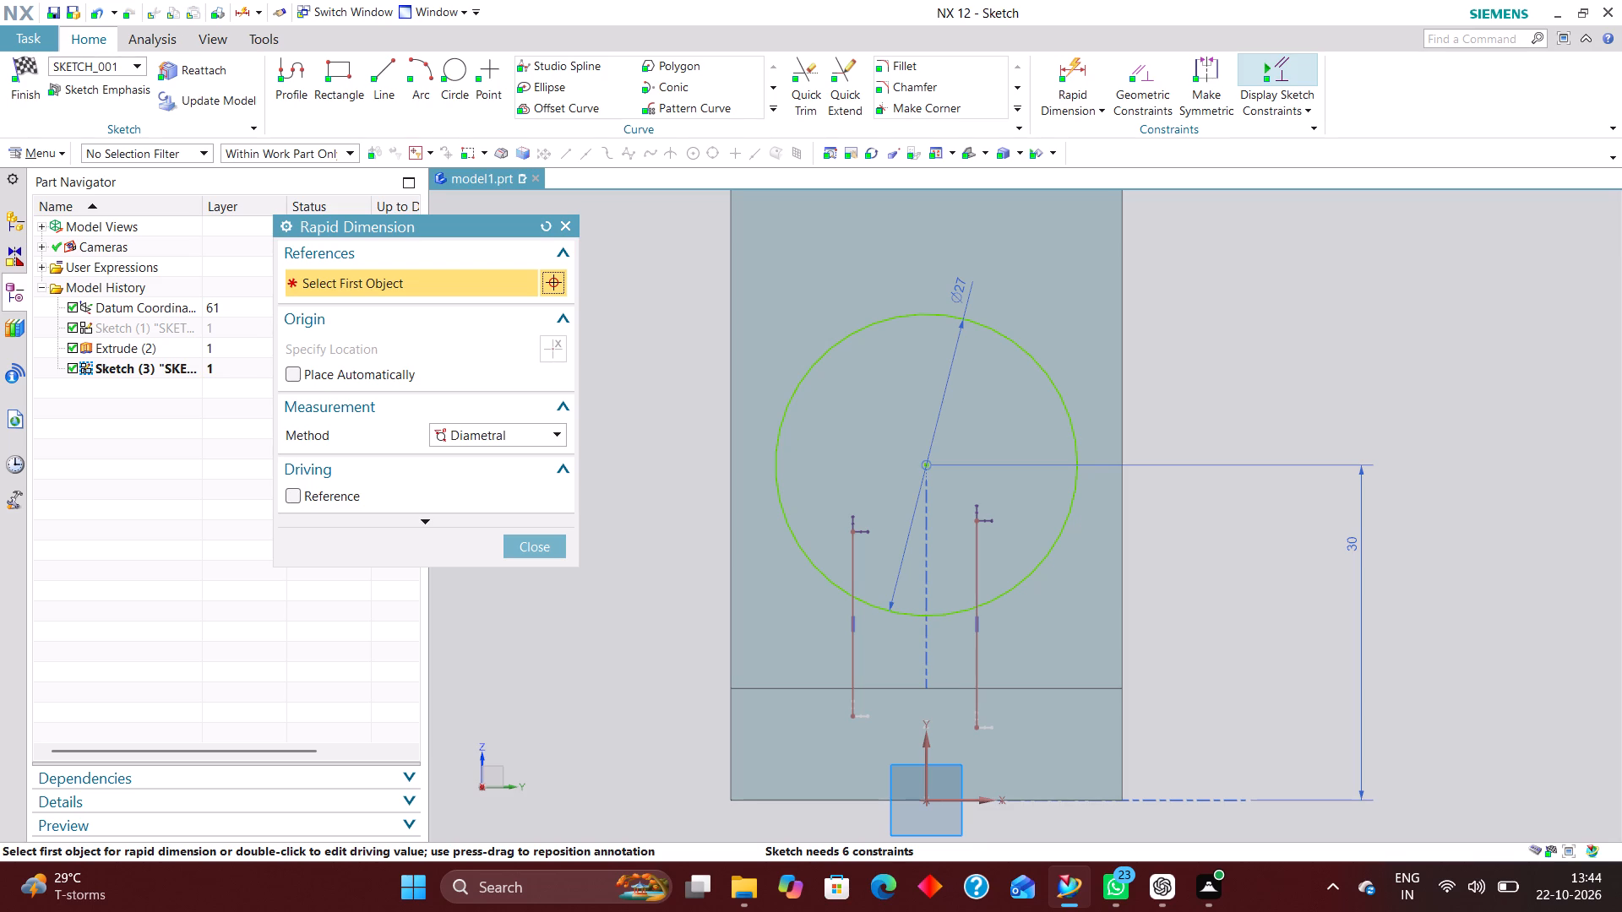
{"action": "left_click", "coordinate": [521, 439]}
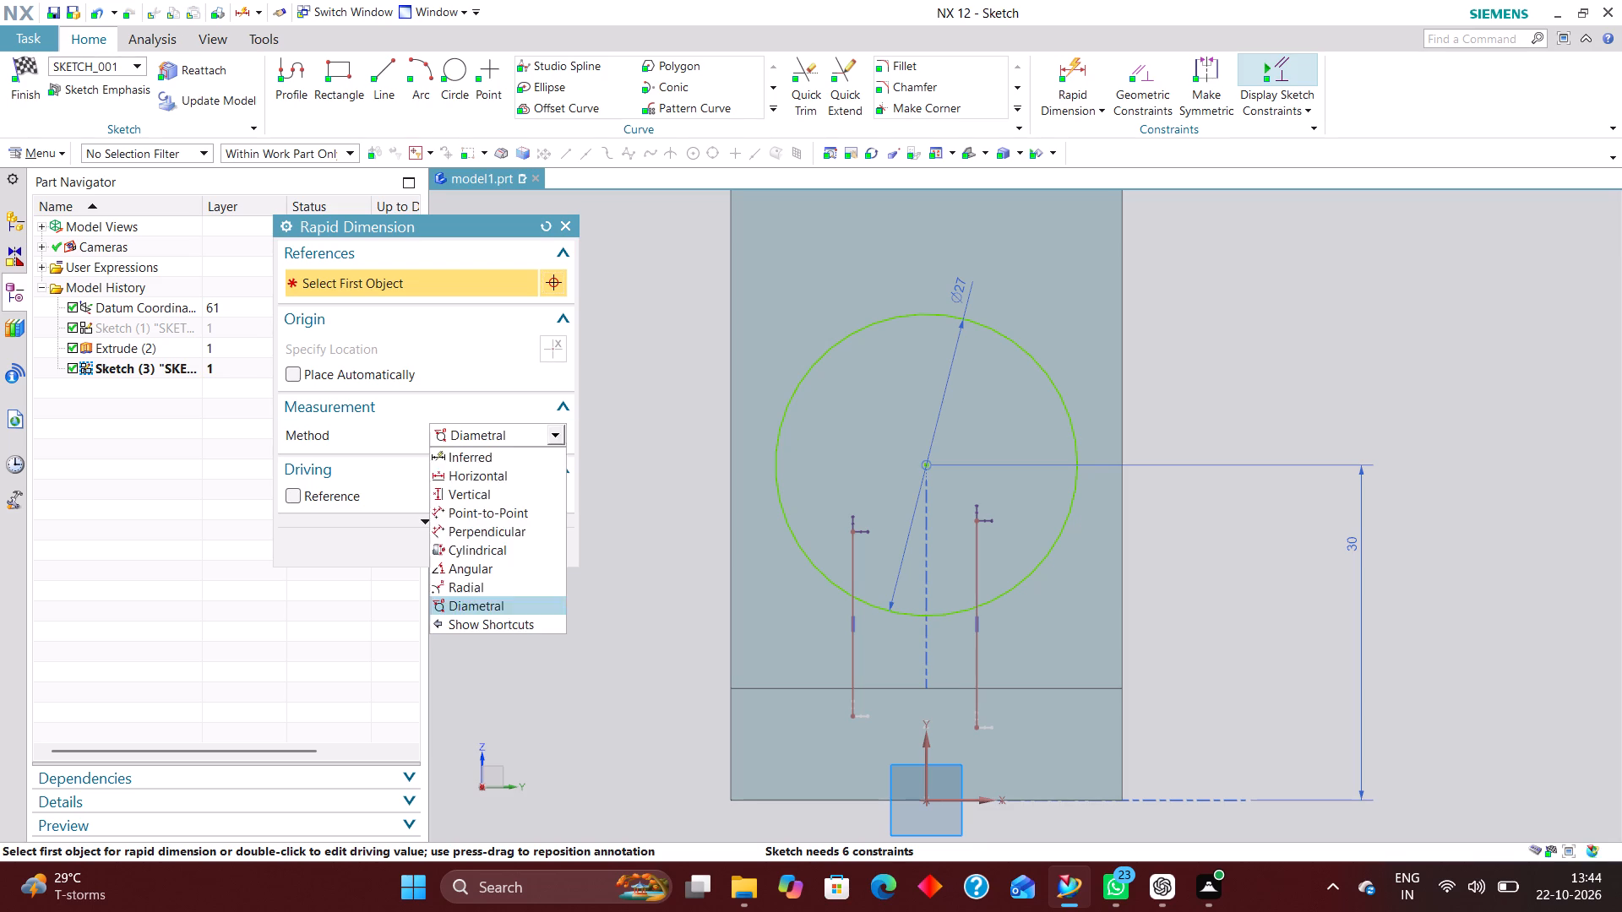
{"action": "left_click", "coordinate": [514, 451]}
{"action": "left_click", "coordinate": [852, 670]}
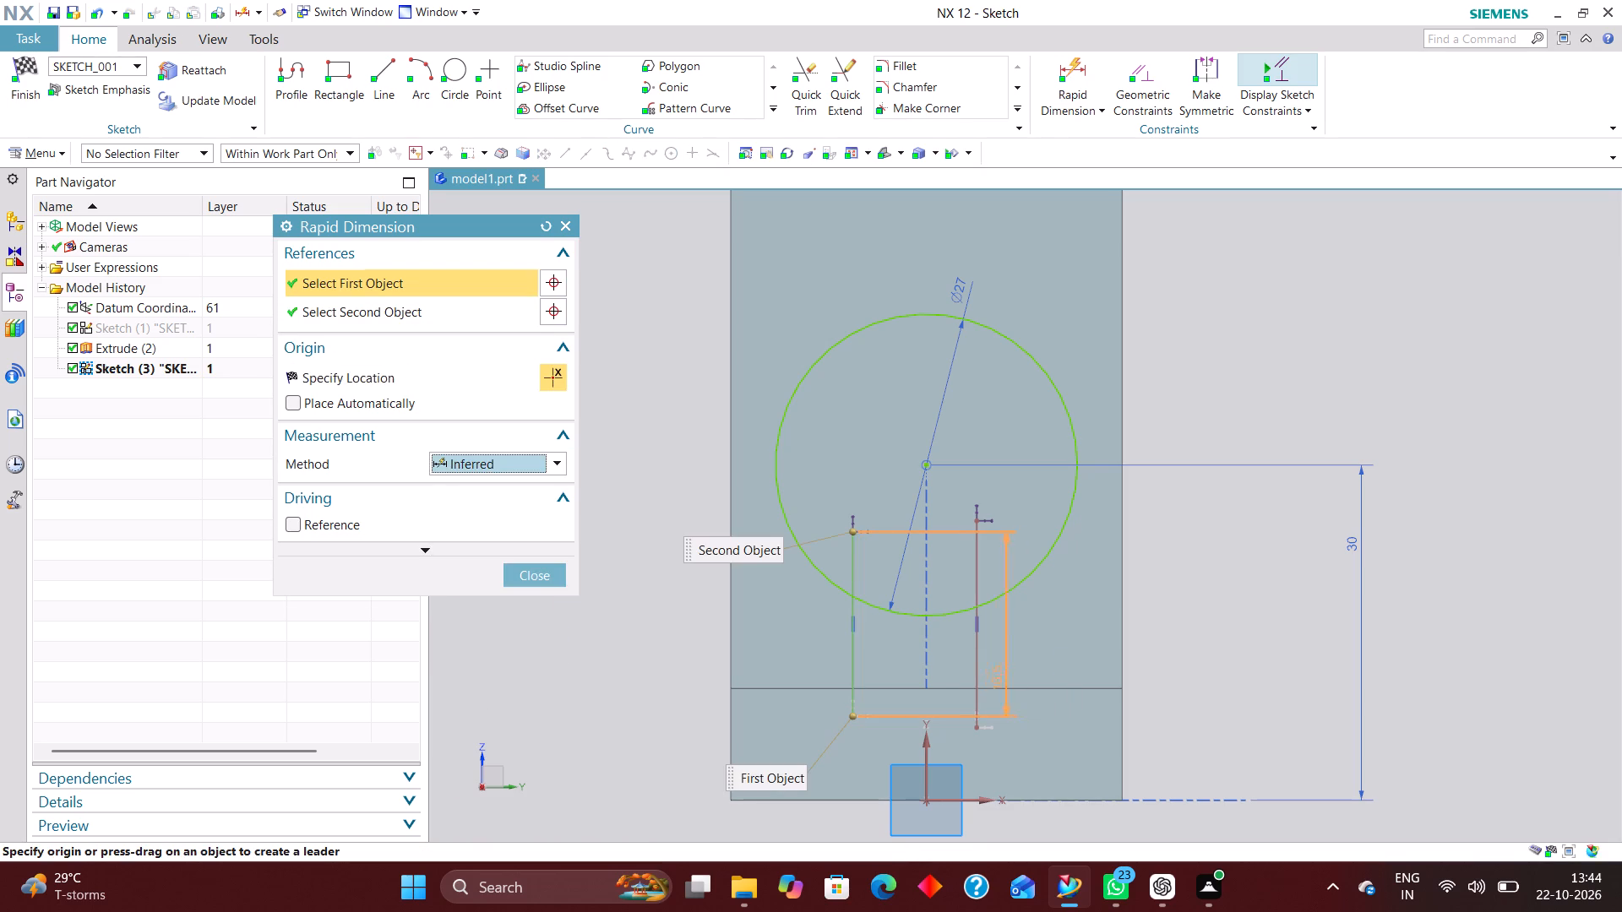
{"action": "left_click", "coordinate": [980, 671]}
{"action": "scroll", "coordinate": [930, 792], "scroll_direction": "down", "scroll_amount": 3}
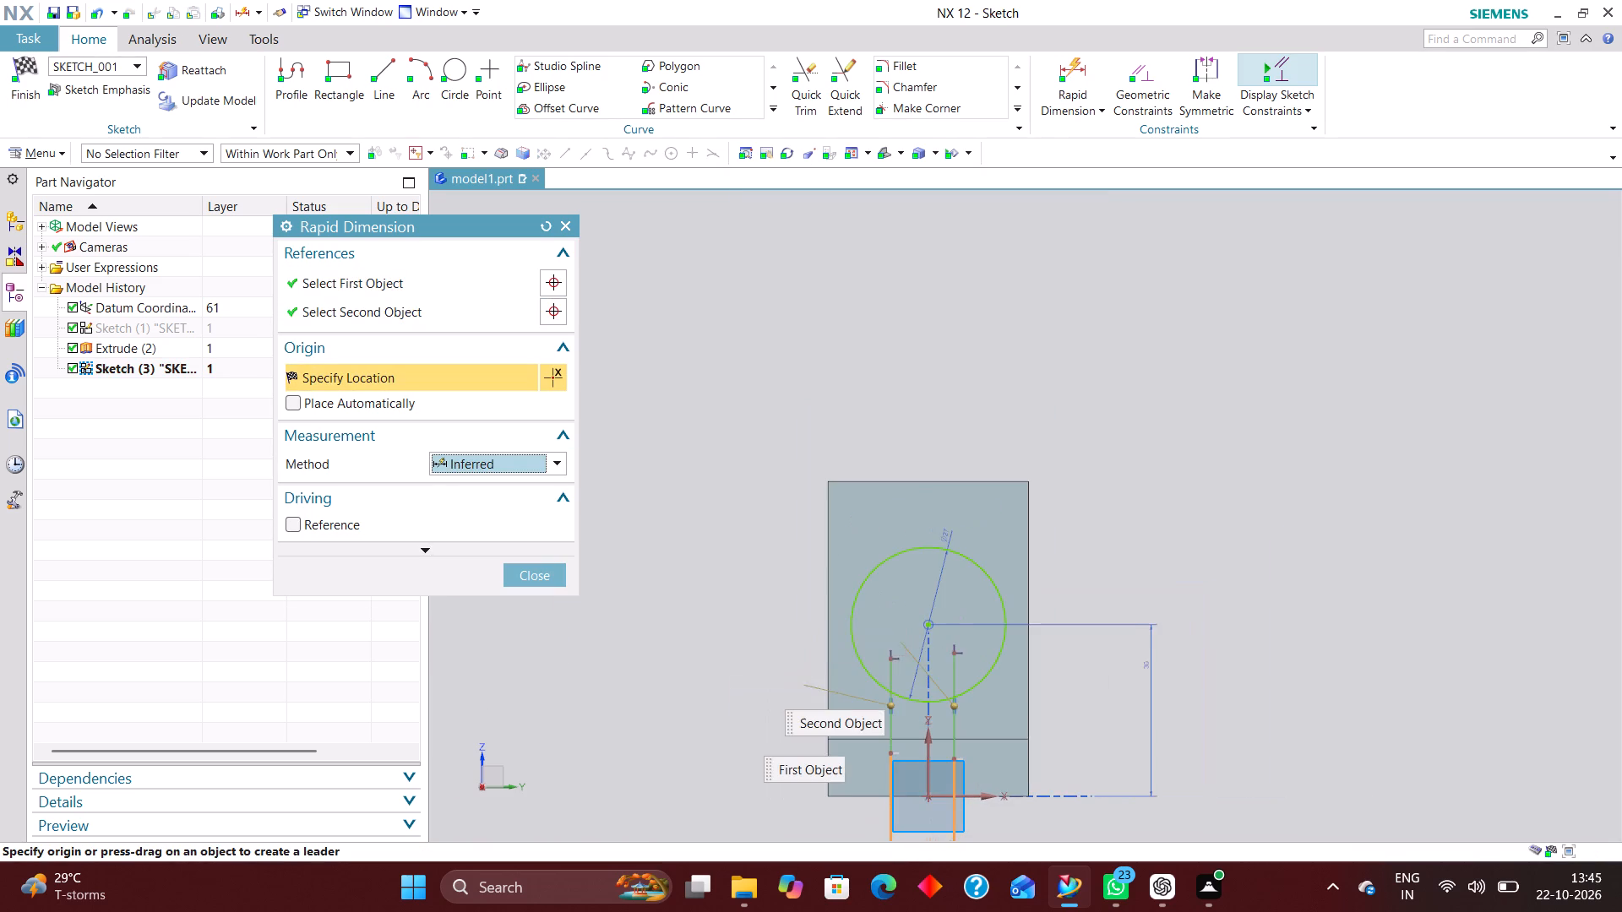
{"action": "scroll", "coordinate": [936, 639], "scroll_direction": "down", "scroll_amount": 5}
{"action": "scroll", "coordinate": [931, 741], "scroll_direction": "up", "scroll_amount": 6}
{"action": "left_click", "coordinate": [931, 638]}
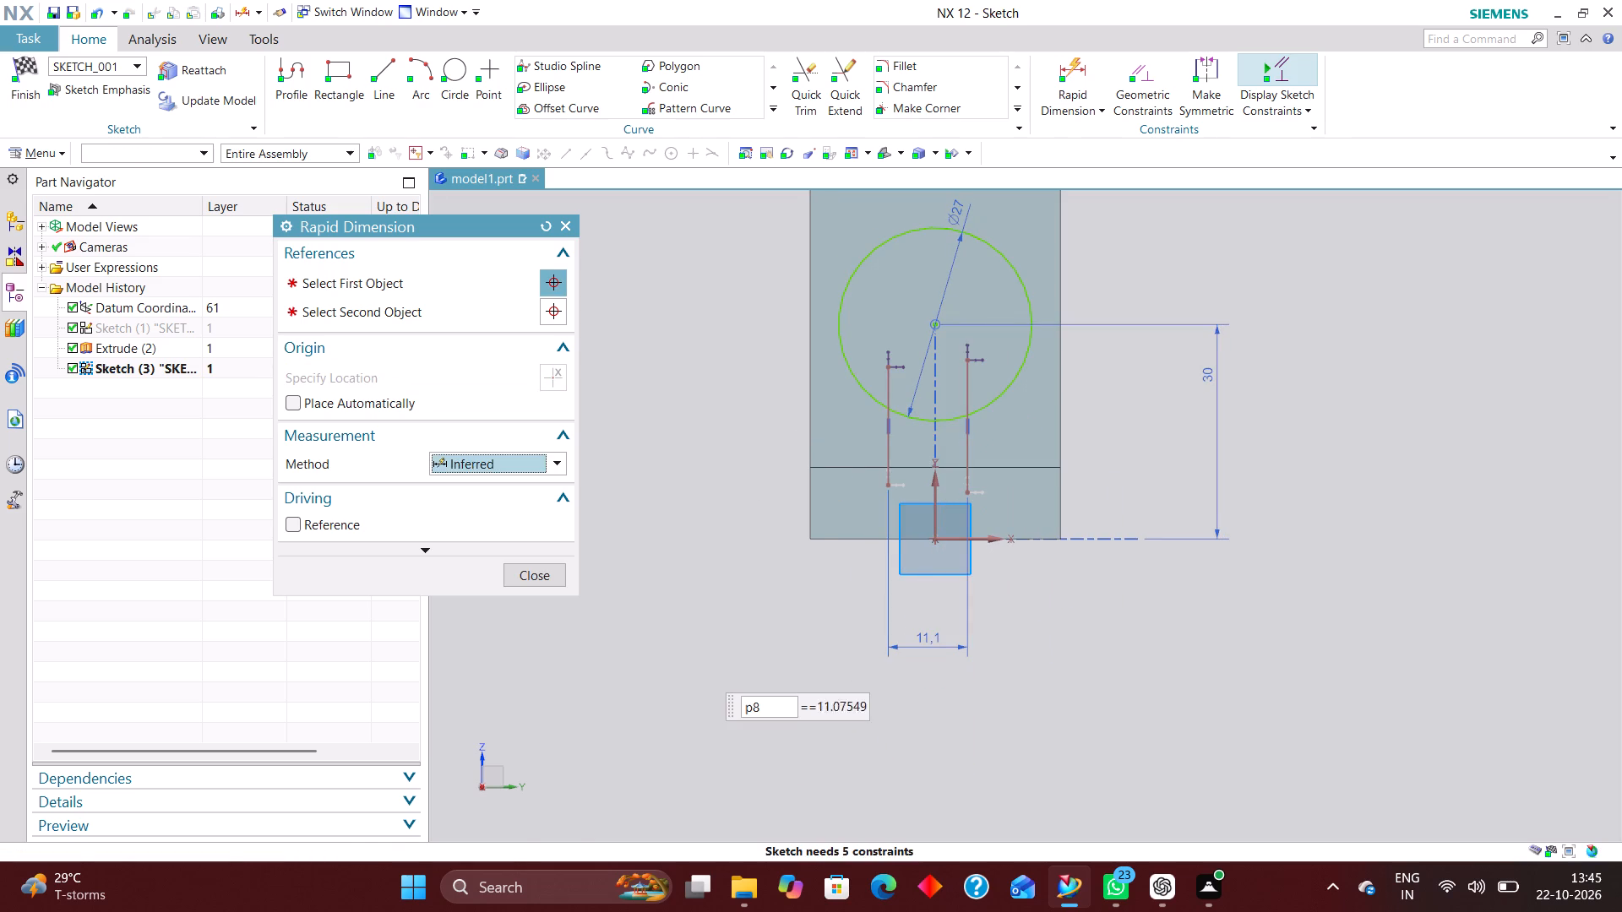
{"action": "key", "text": "6"}
{"action": "key", "text": "Return"}
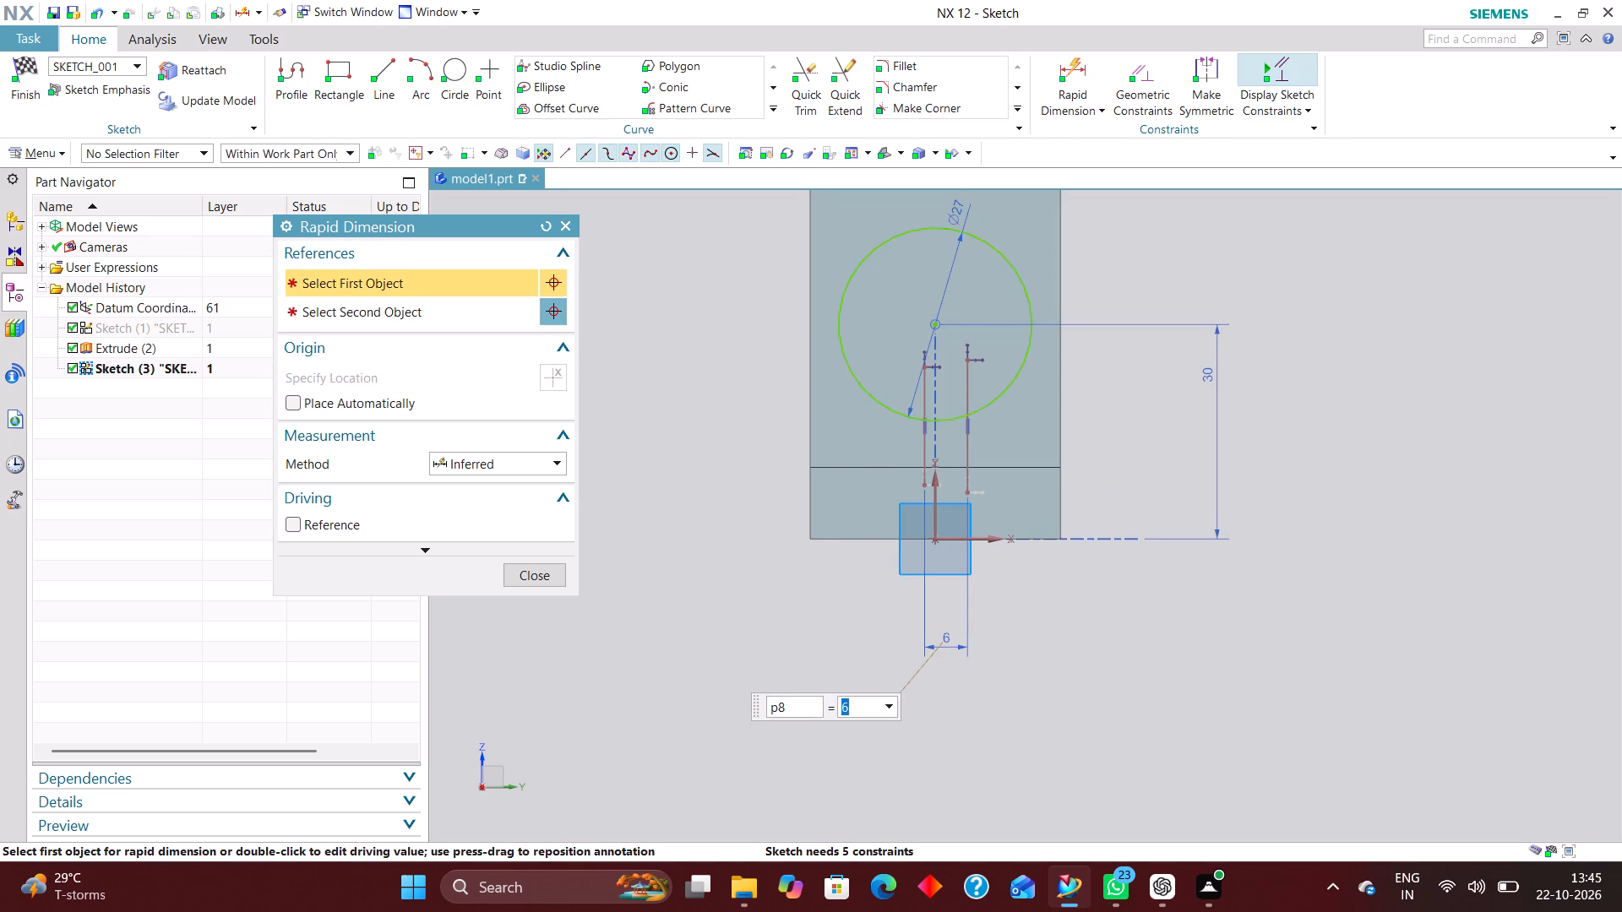
{"action": "left_click", "coordinate": [538, 567]}
Make the two vertical lines symmetric about the sketch's vertical axis.
{"action": "left_click", "coordinate": [1204, 86]}
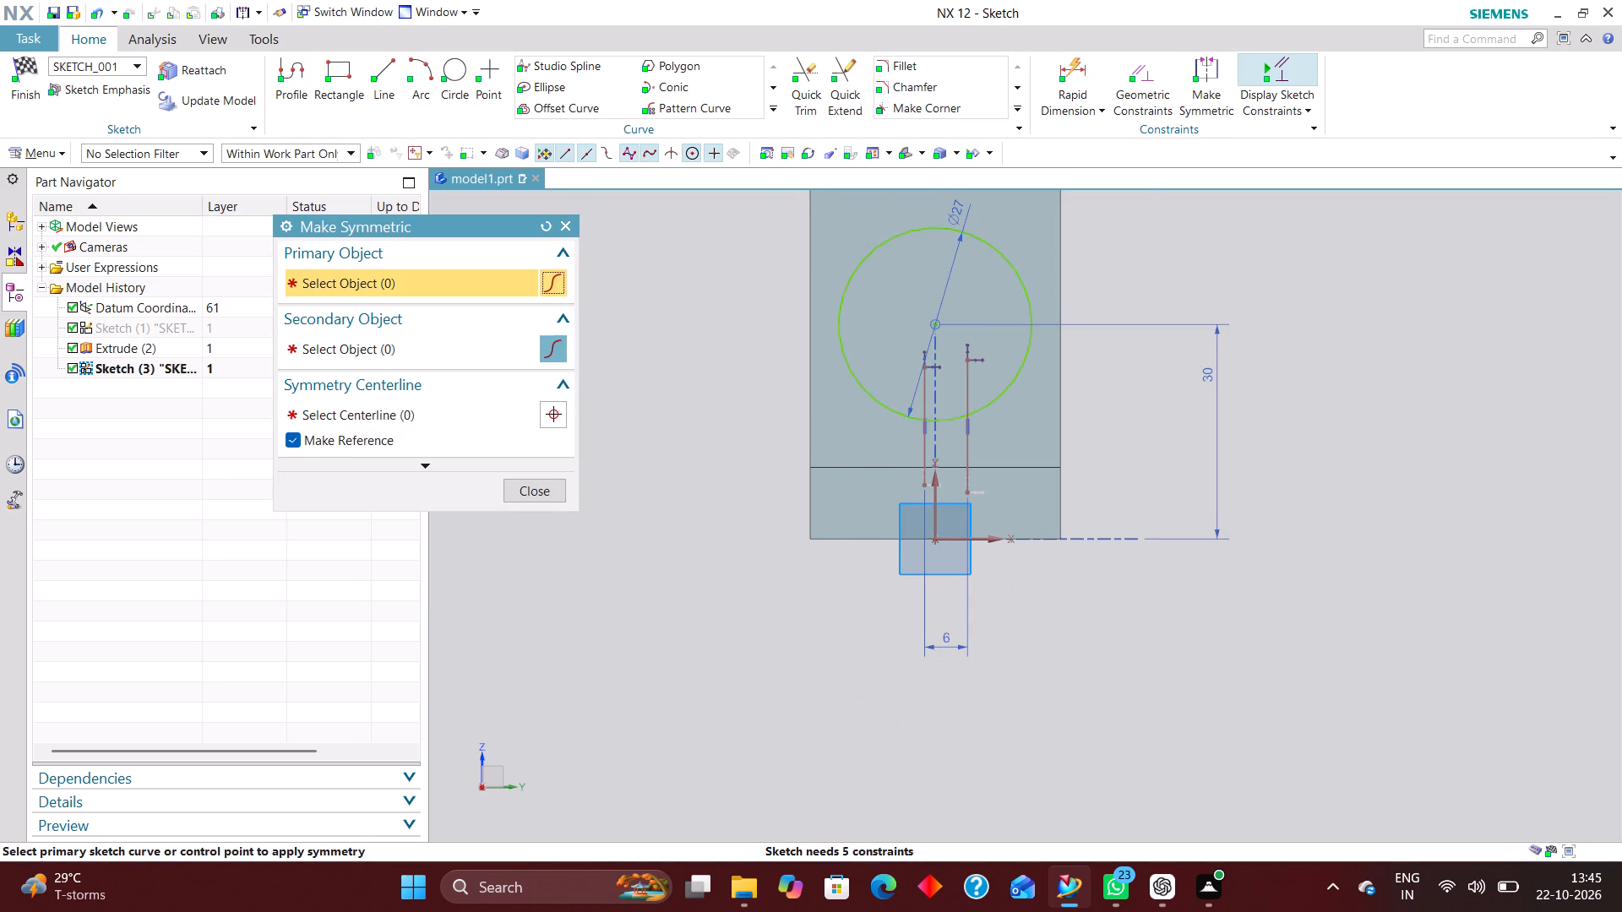
{"action": "scroll", "coordinate": [906, 381], "scroll_direction": "up", "scroll_amount": 3}
{"action": "left_click", "coordinate": [1025, 569]}
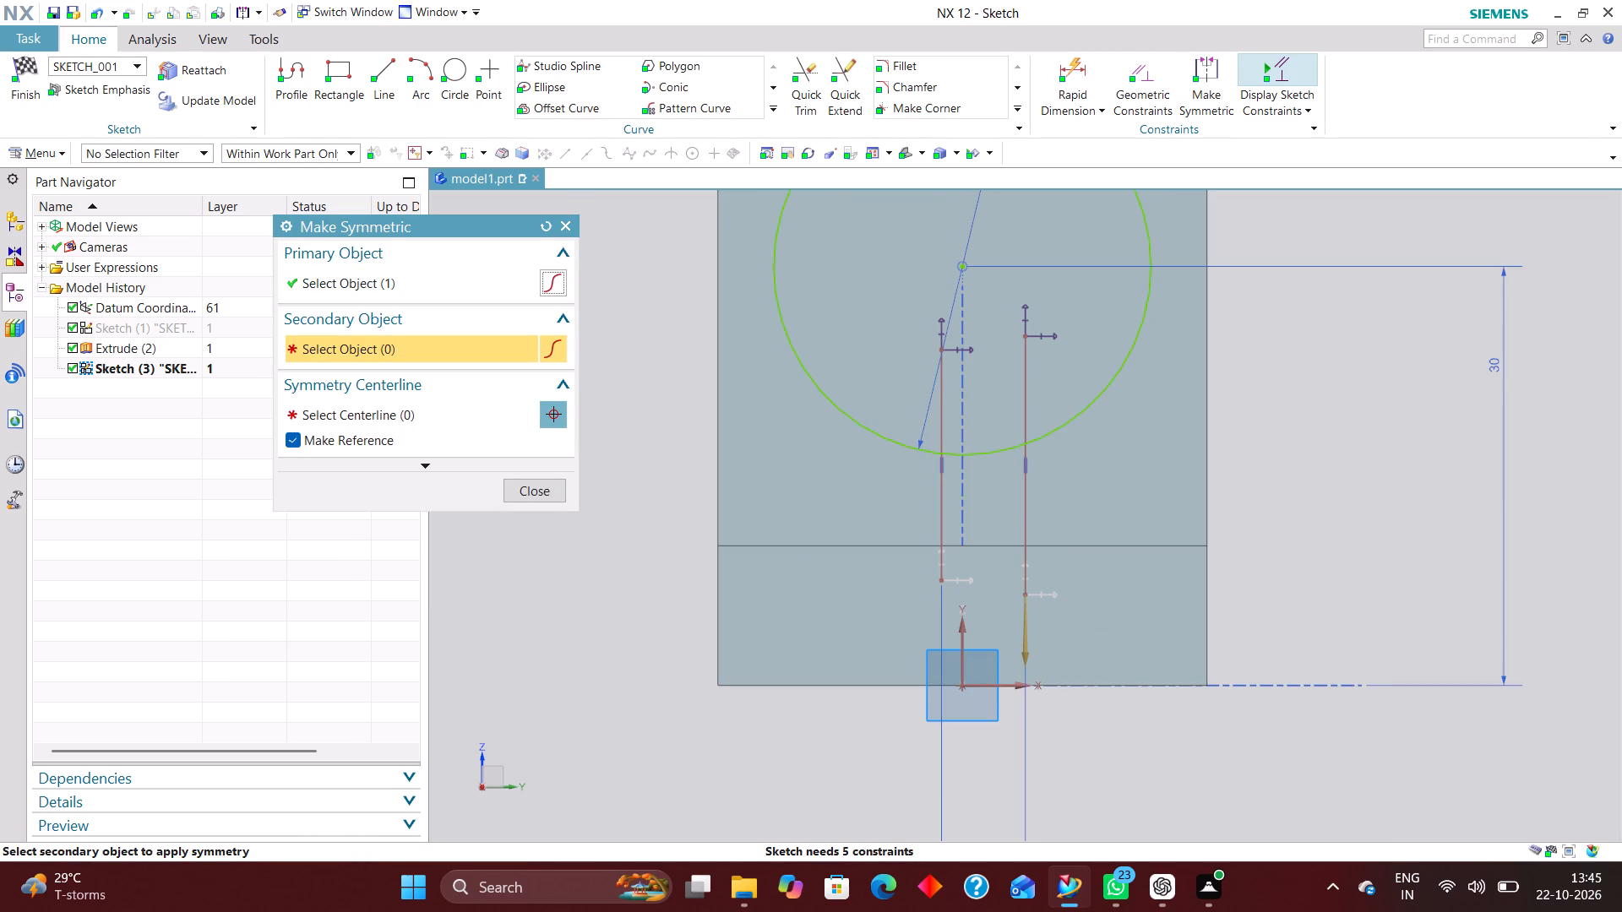
{"action": "left_click", "coordinate": [944, 529]}
{"action": "left_click", "coordinate": [963, 654]}
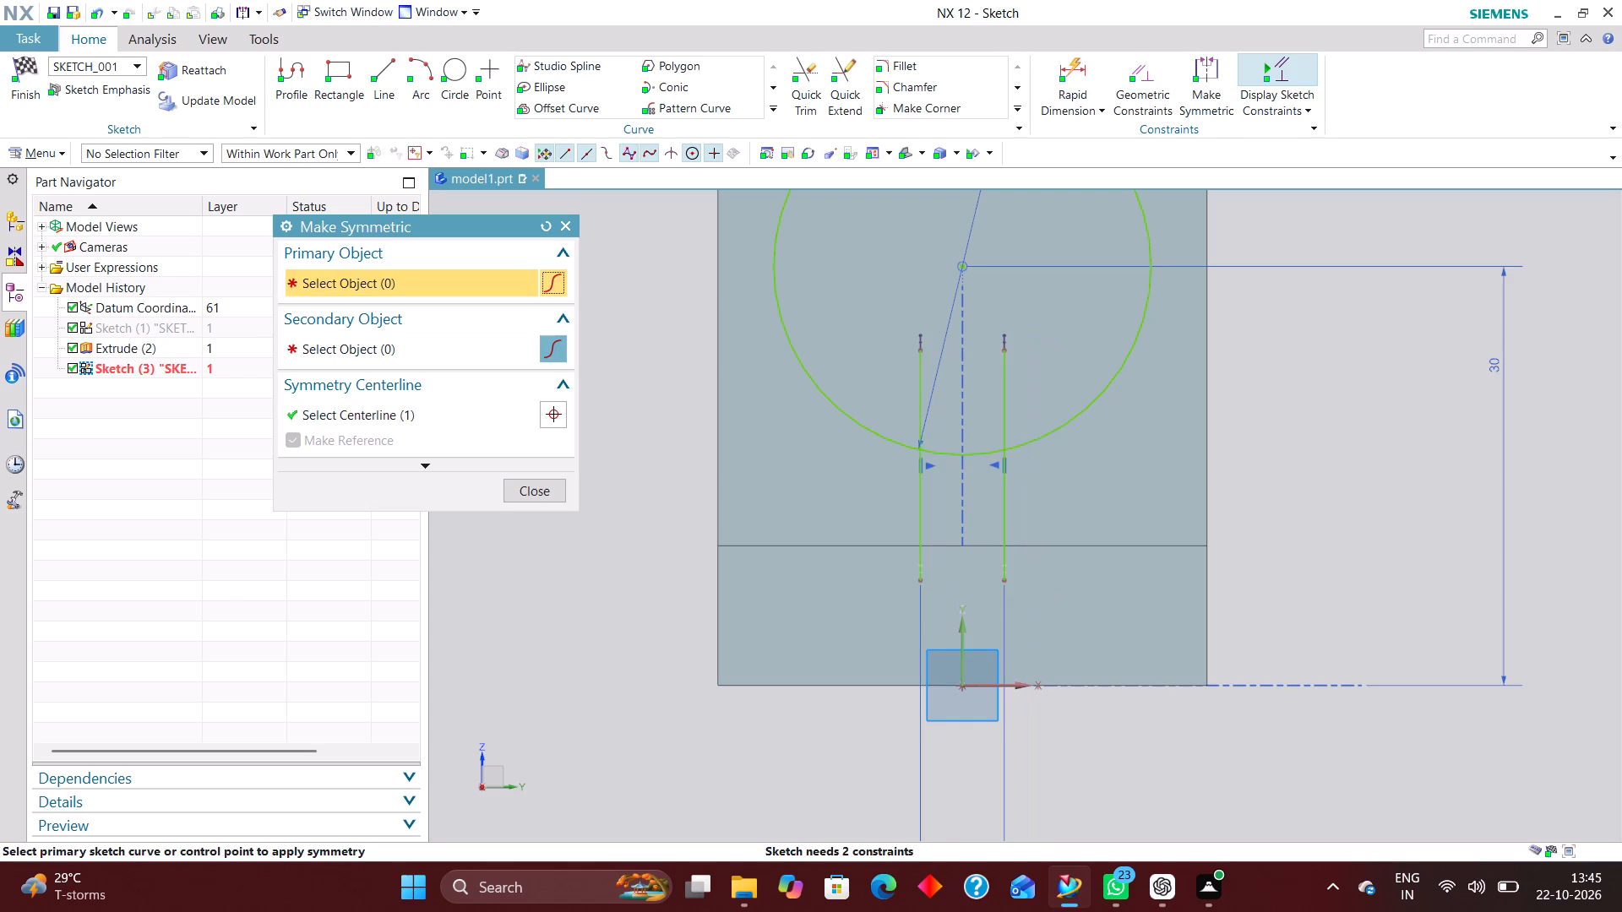
Draw a horizontal line joining the lower ends of the two vertical lines.
{"action": "scroll", "coordinate": [870, 725], "scroll_direction": "down", "scroll_amount": 2}
{"action": "scroll", "coordinate": [930, 525], "scroll_direction": "up", "scroll_amount": 3}
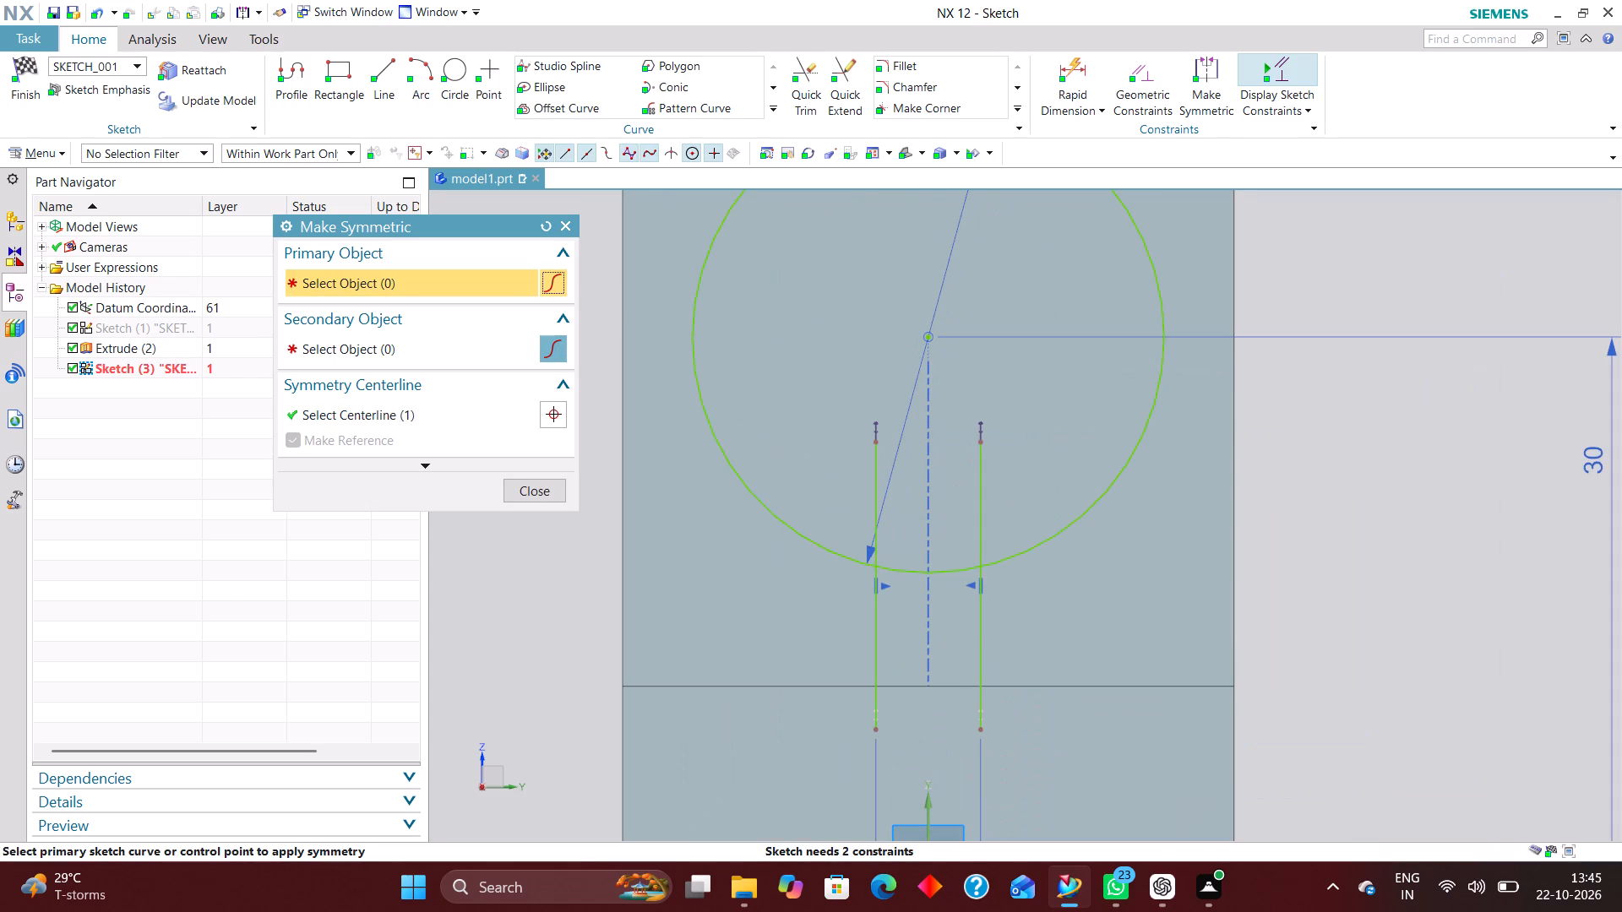
{"action": "scroll", "coordinate": [880, 589], "scroll_direction": "down", "scroll_amount": 2}
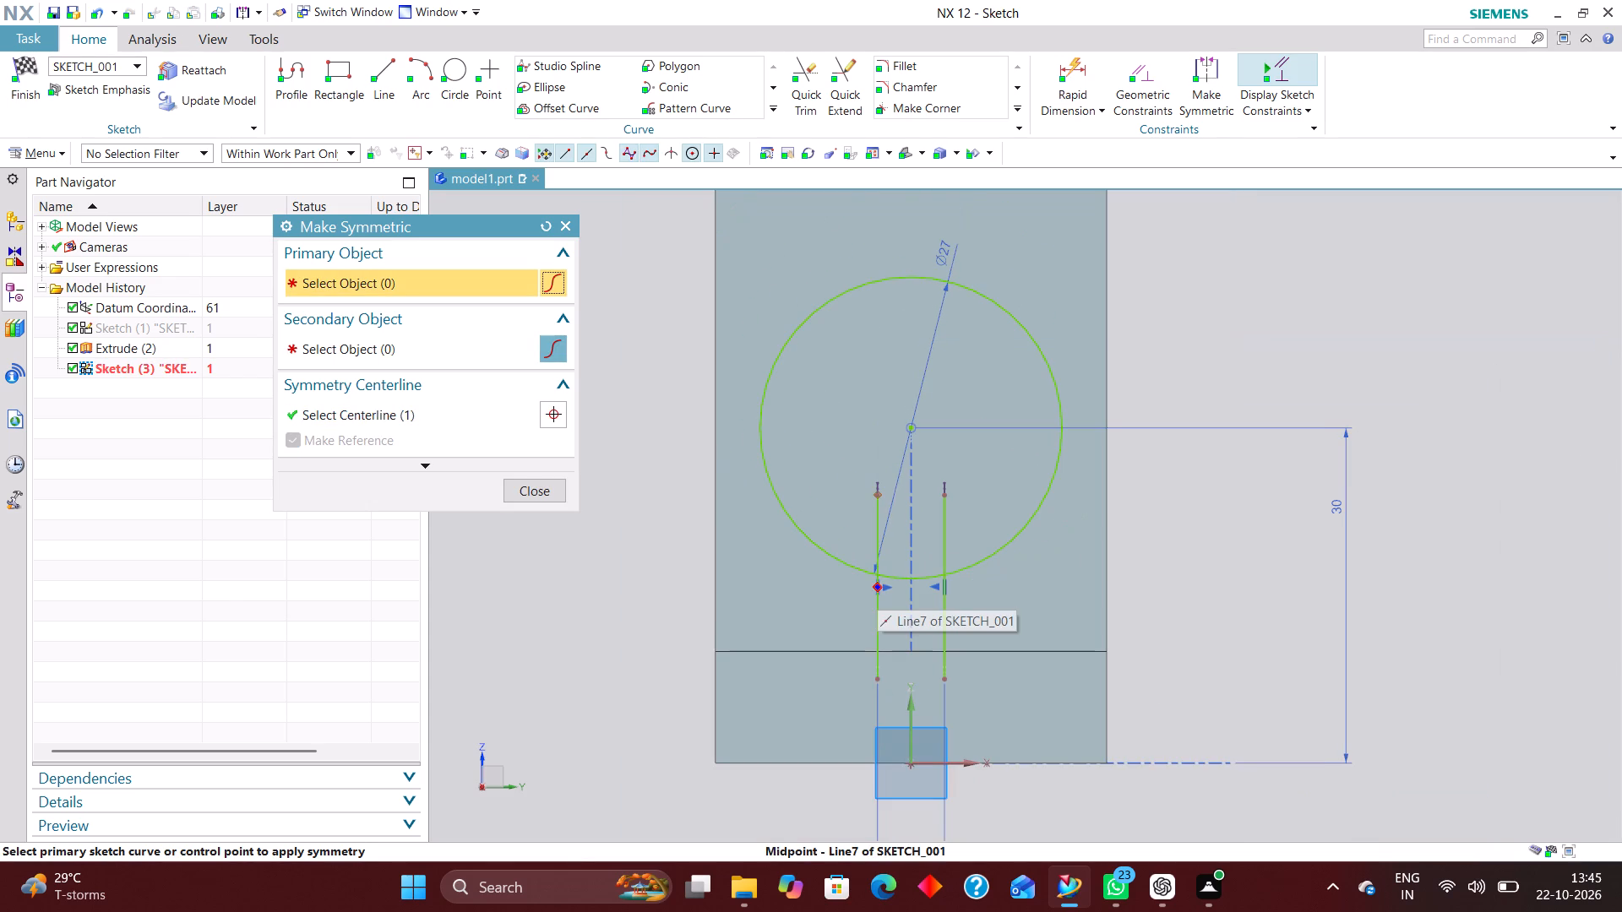
{"action": "left_click", "coordinate": [386, 68]}
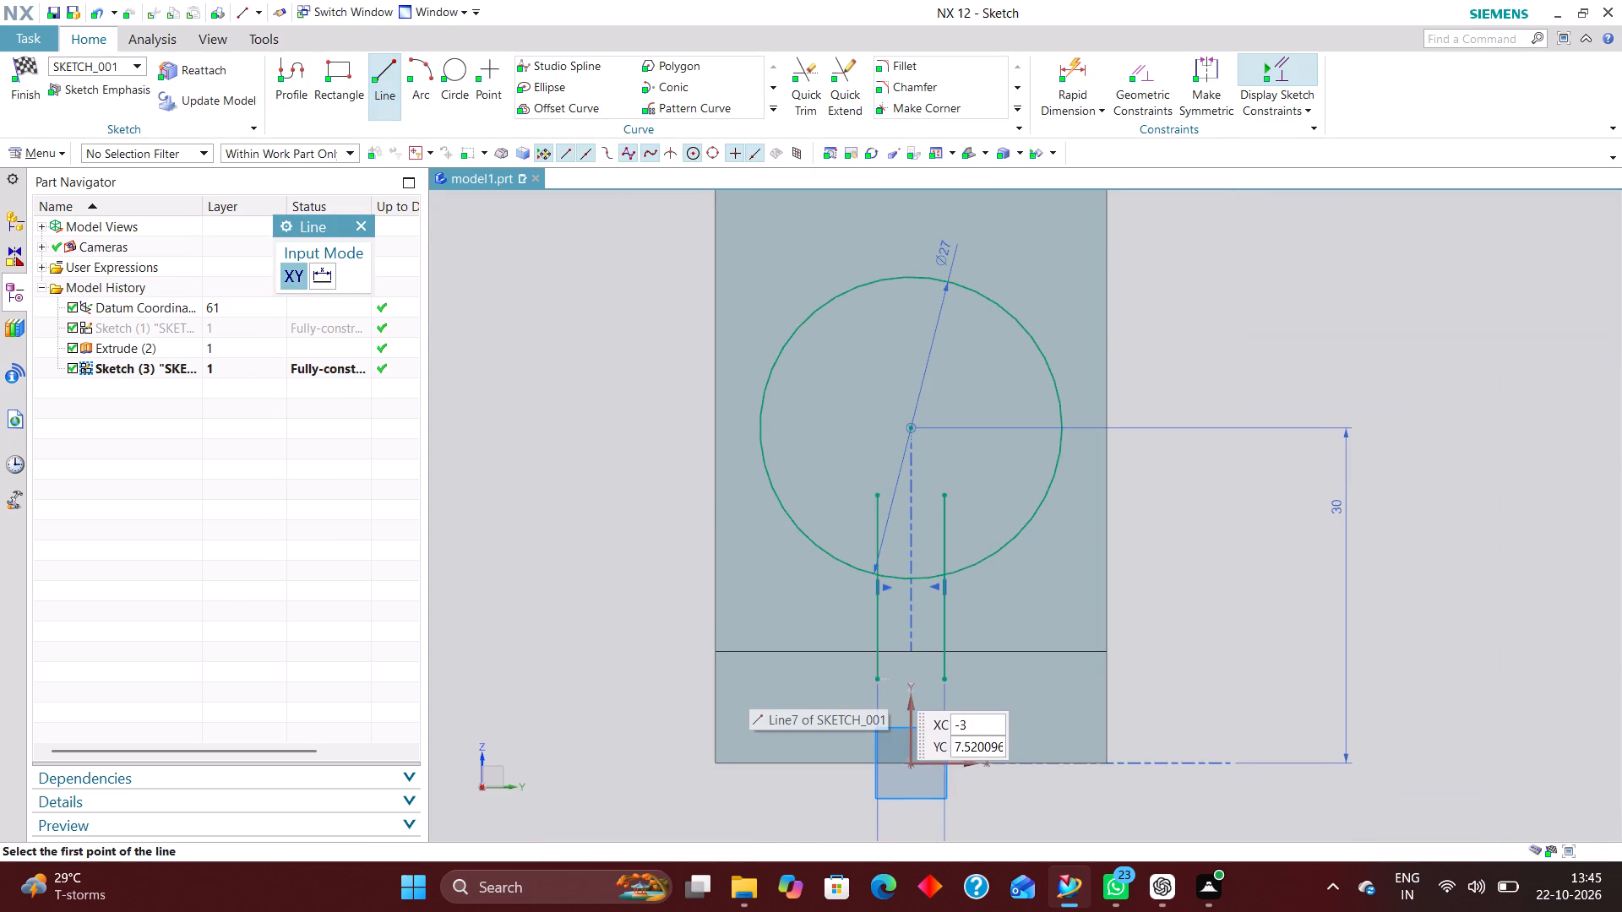
{"action": "left_click", "coordinate": [882, 681]}
{"action": "left_click", "coordinate": [945, 681]}
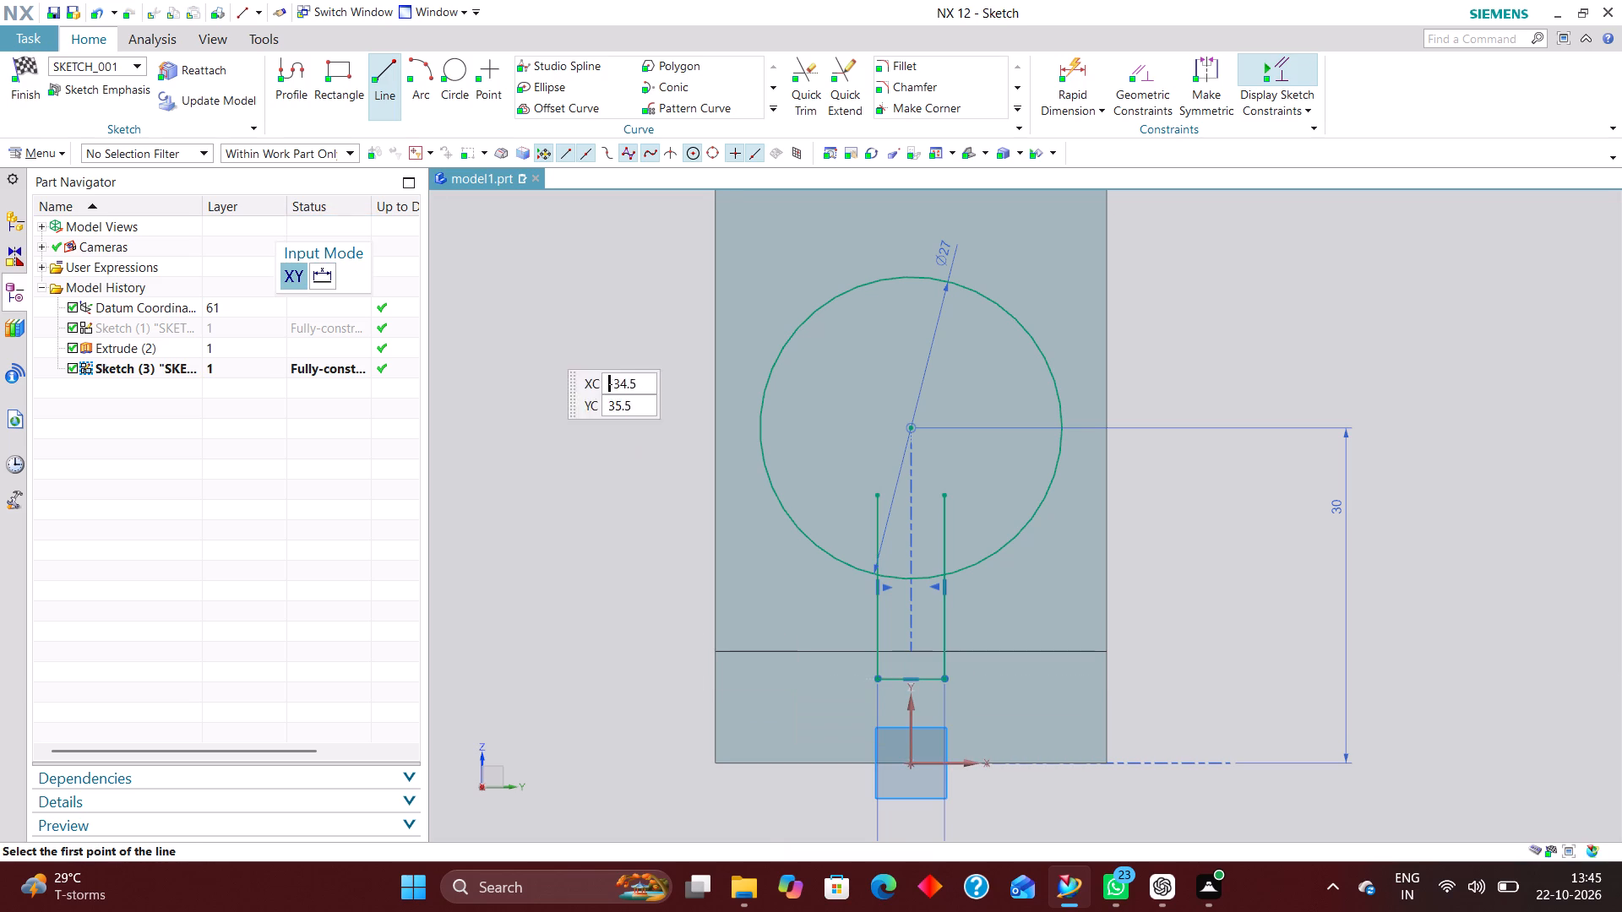
{"action": "left_click", "coordinate": [358, 222]}
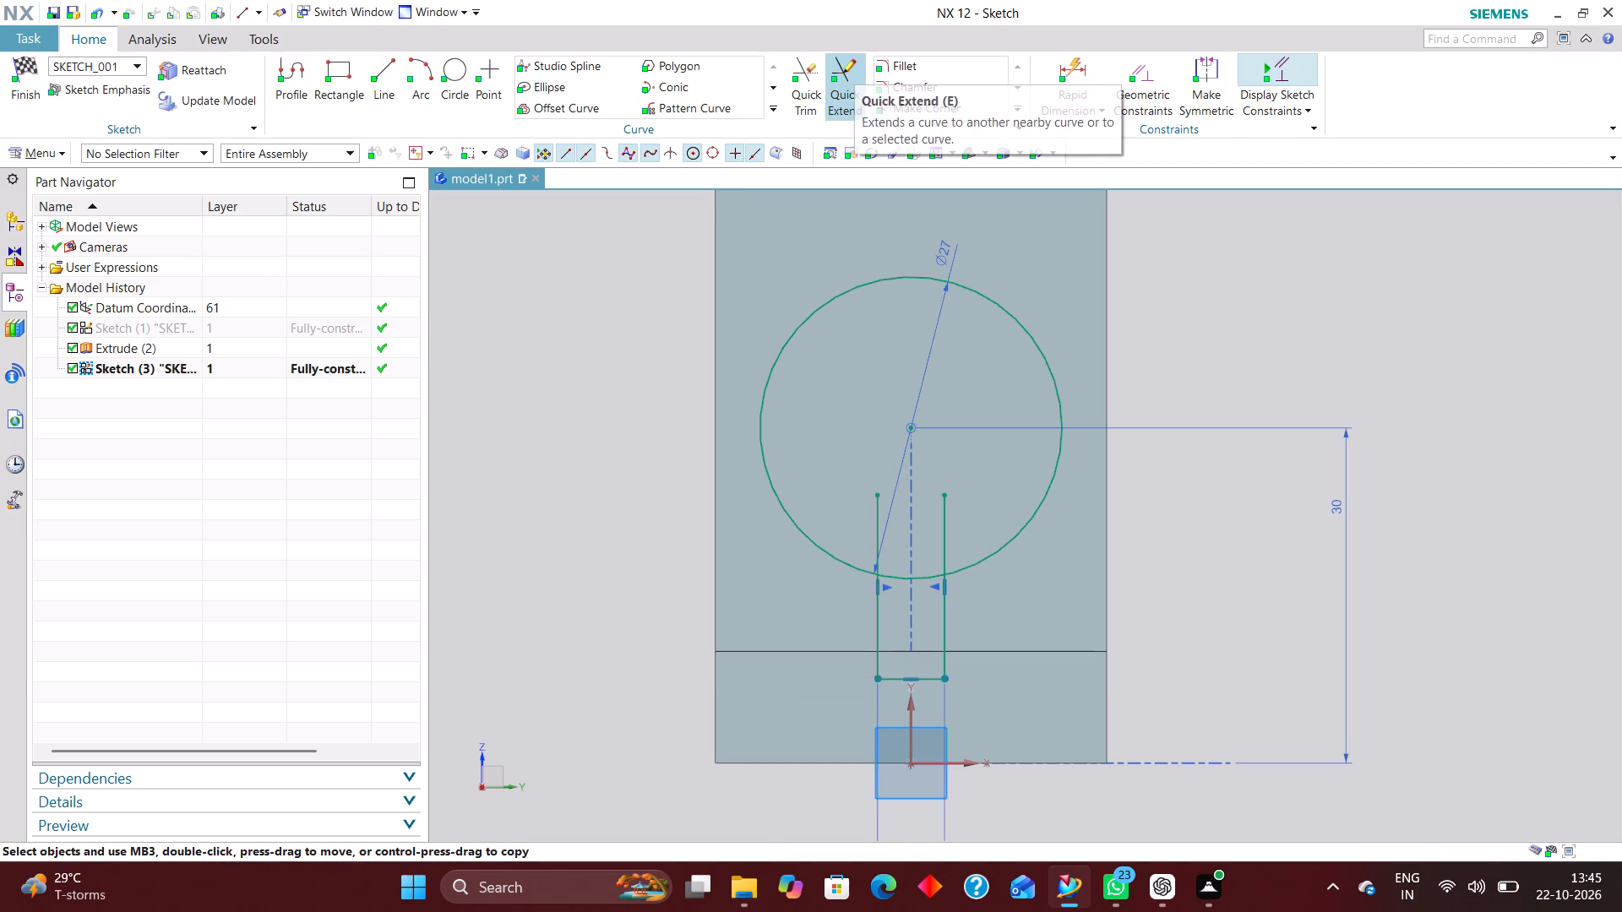
Quick Trim the line segments inside the circle and the arc between the lines, leaving one closed keyhole outline.
{"action": "left_click", "coordinate": [806, 73]}
{"action": "scroll", "coordinate": [868, 541], "scroll_direction": "up", "scroll_amount": 3}
{"action": "left_click", "coordinate": [875, 533]}
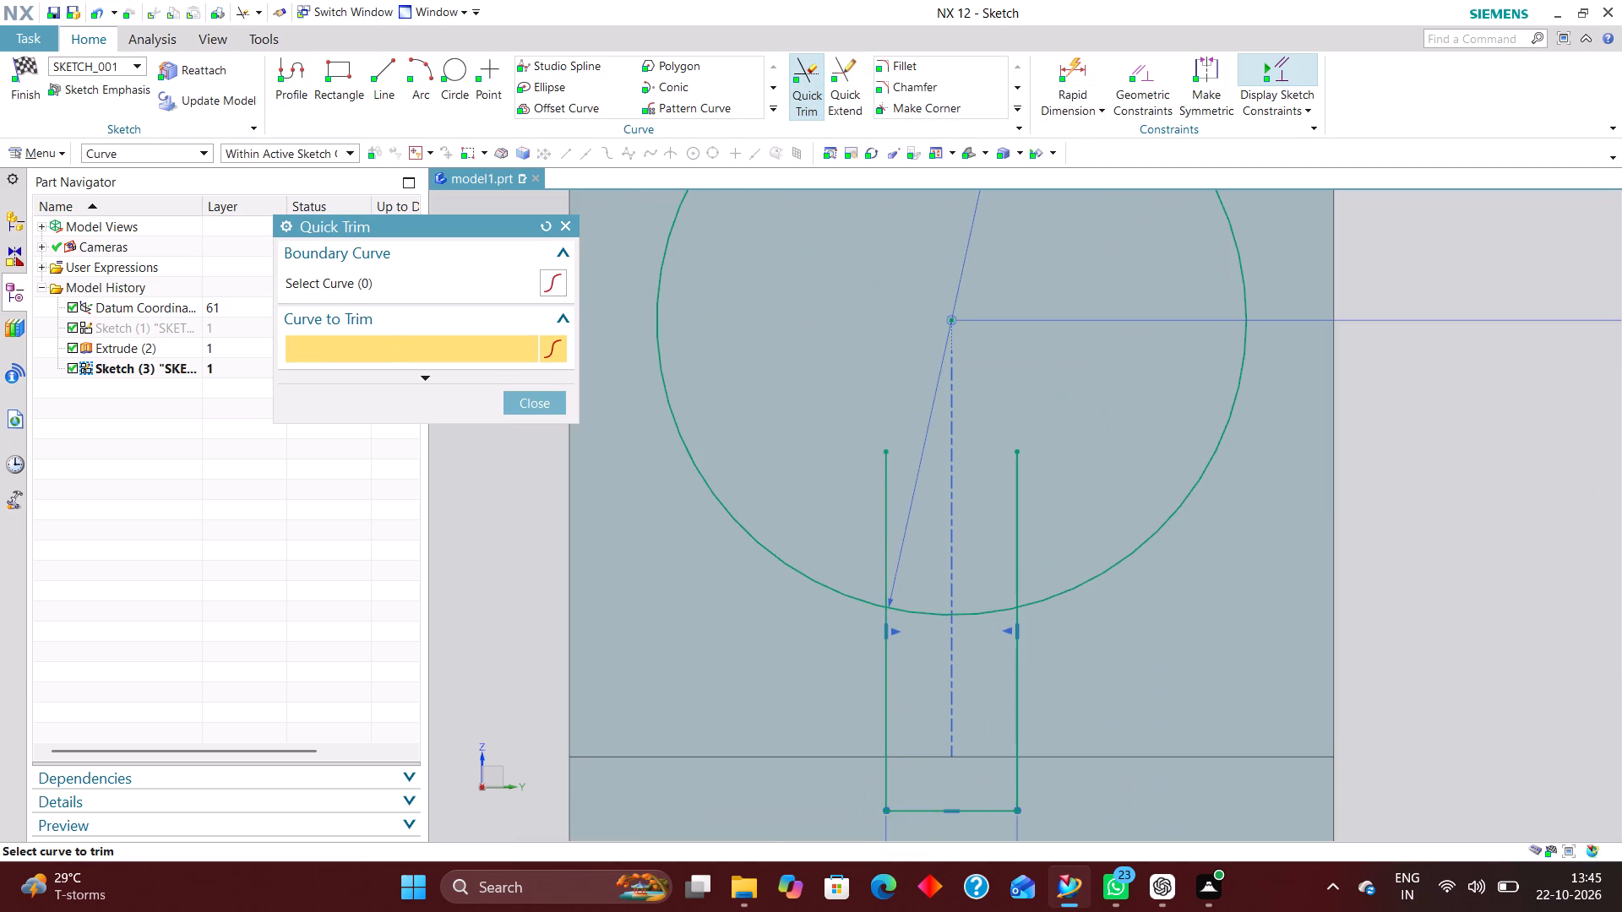
{"action": "left_click", "coordinate": [884, 495]}
{"action": "scroll", "coordinate": [904, 554], "scroll_direction": "down", "scroll_amount": 1}
{"action": "left_click", "coordinate": [977, 597]}
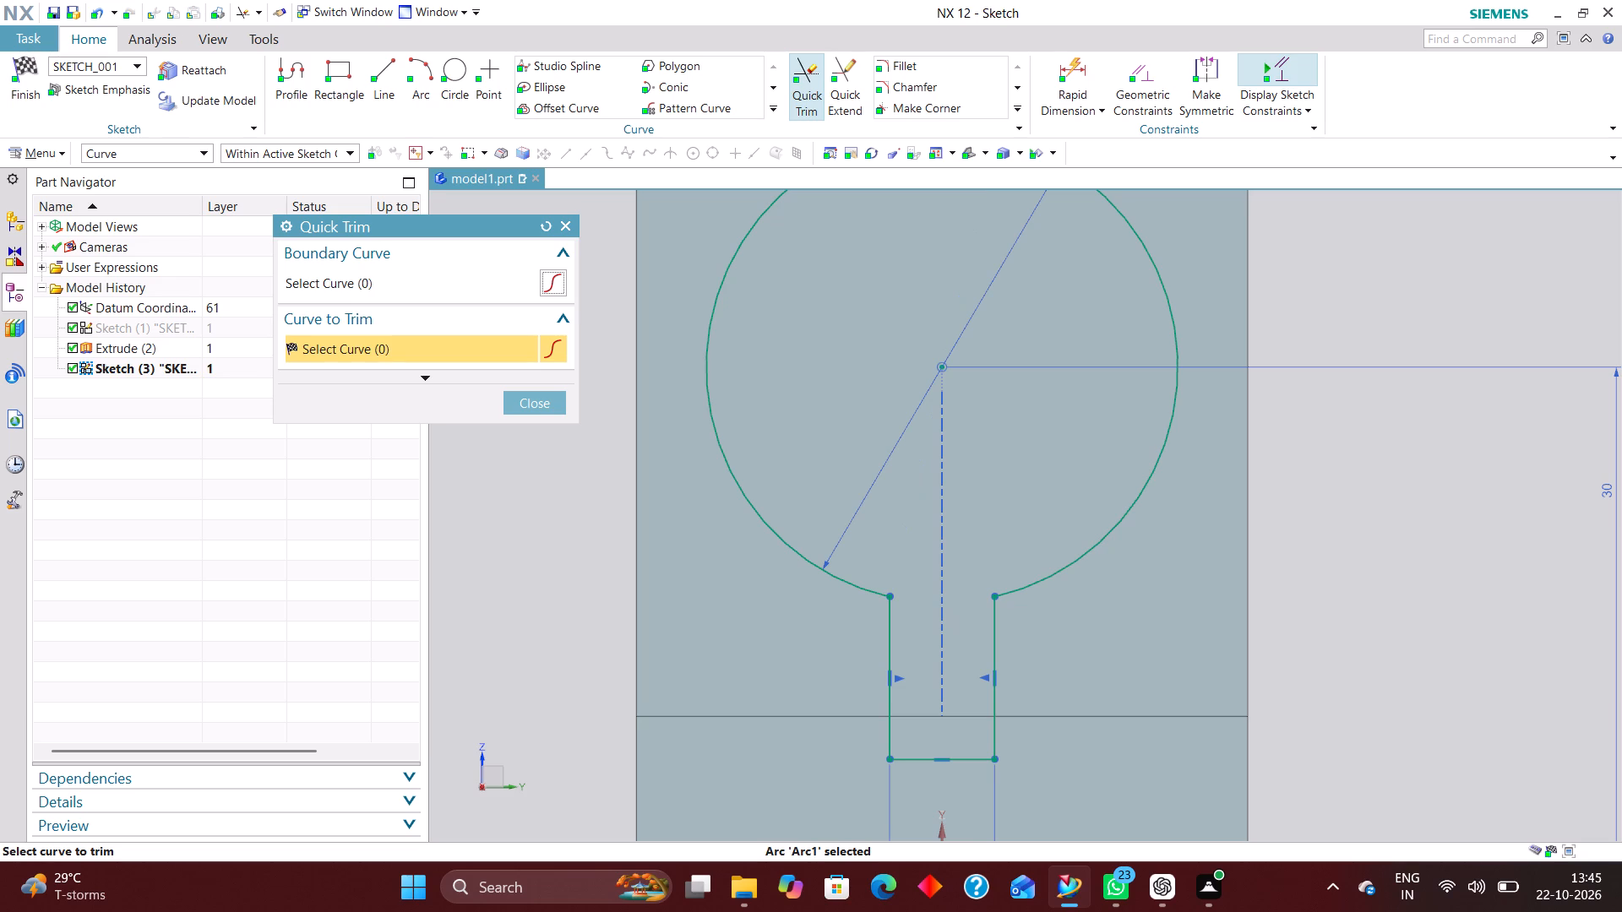
{"action": "scroll", "coordinate": [882, 505], "scroll_direction": "down", "scroll_amount": 3}
{"action": "scroll", "coordinate": [885, 647], "scroll_direction": "up", "scroll_amount": 2}
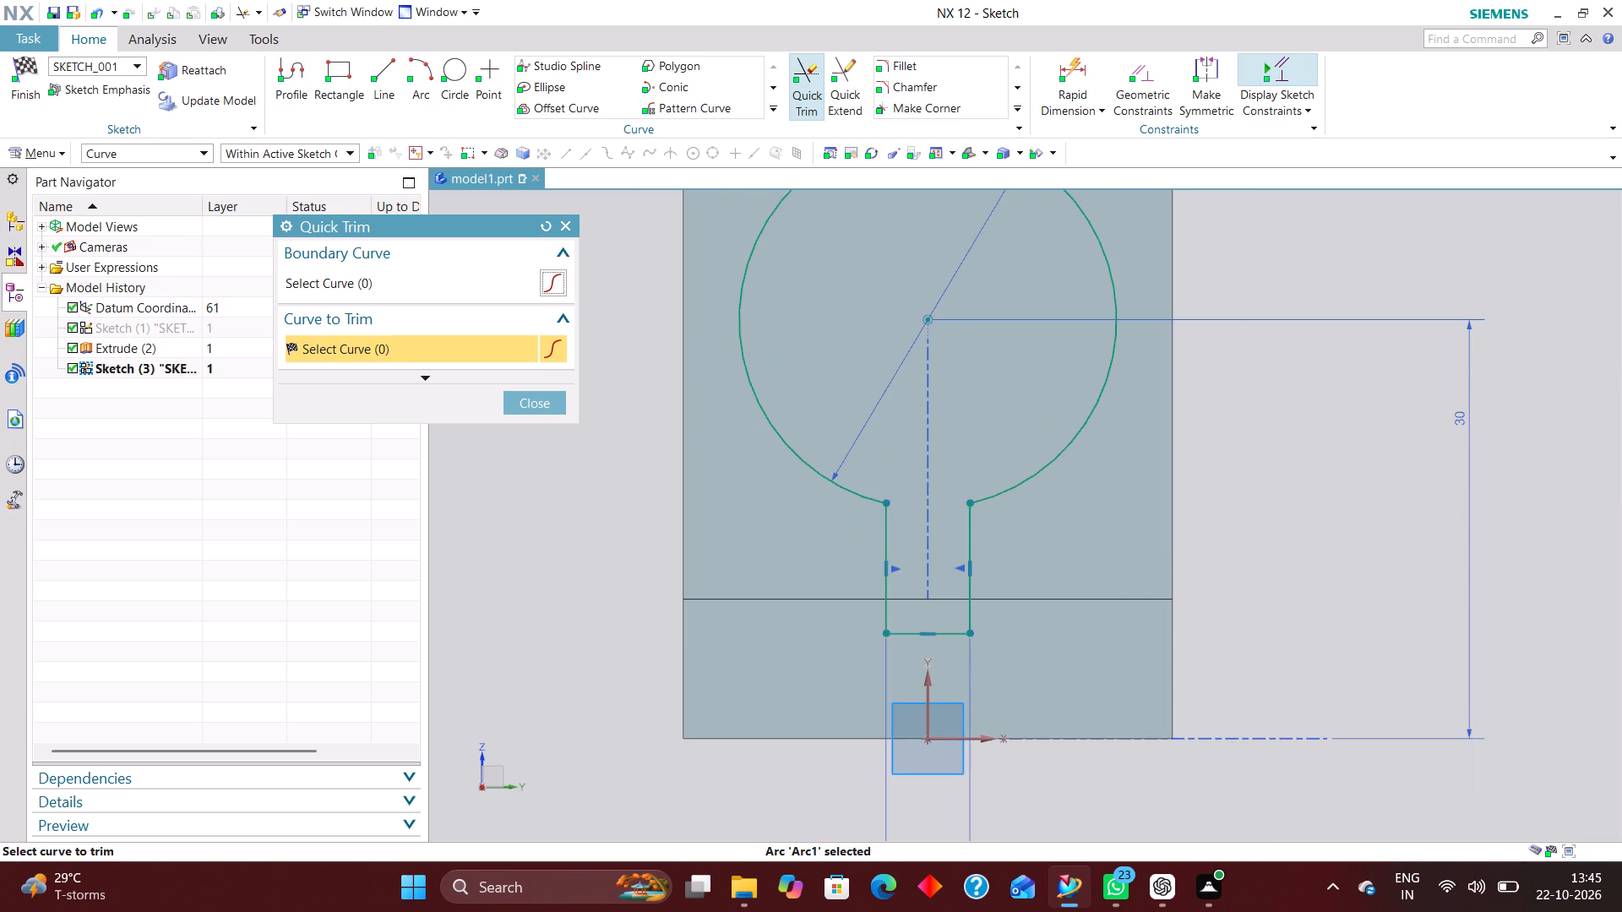
{"action": "left_click", "coordinate": [570, 229]}
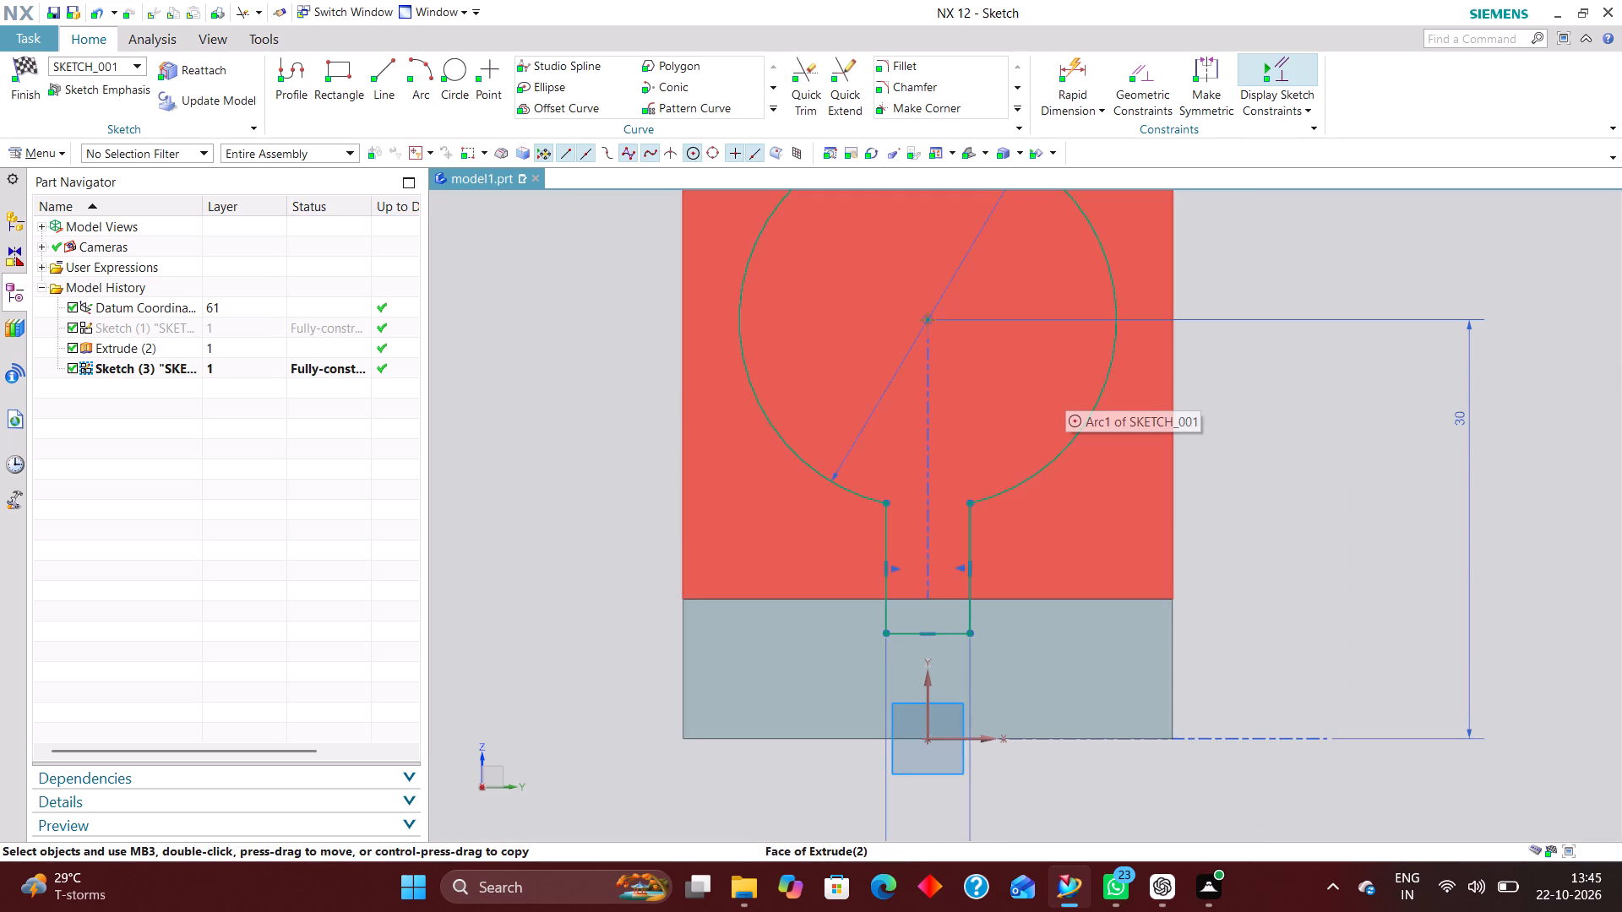
Dimension the slot's bottom line at 10 mm above the sketch's horizontal axis.
{"action": "left_click", "coordinate": [1155, 69]}
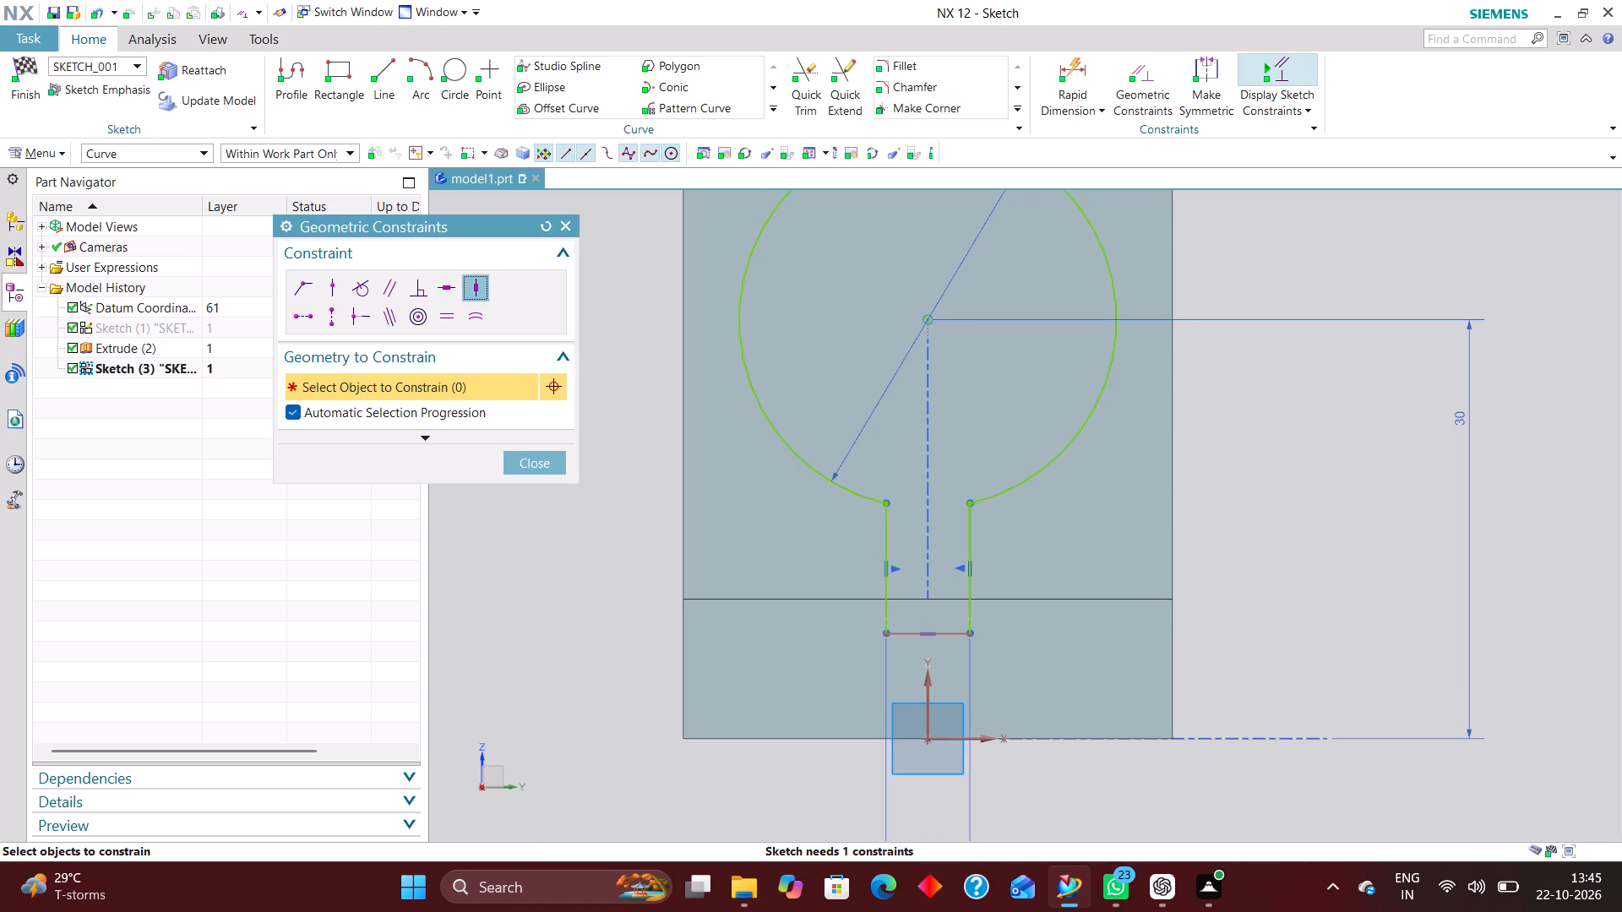
{"action": "left_click", "coordinate": [550, 462]}
{"action": "left_click", "coordinate": [1075, 66]}
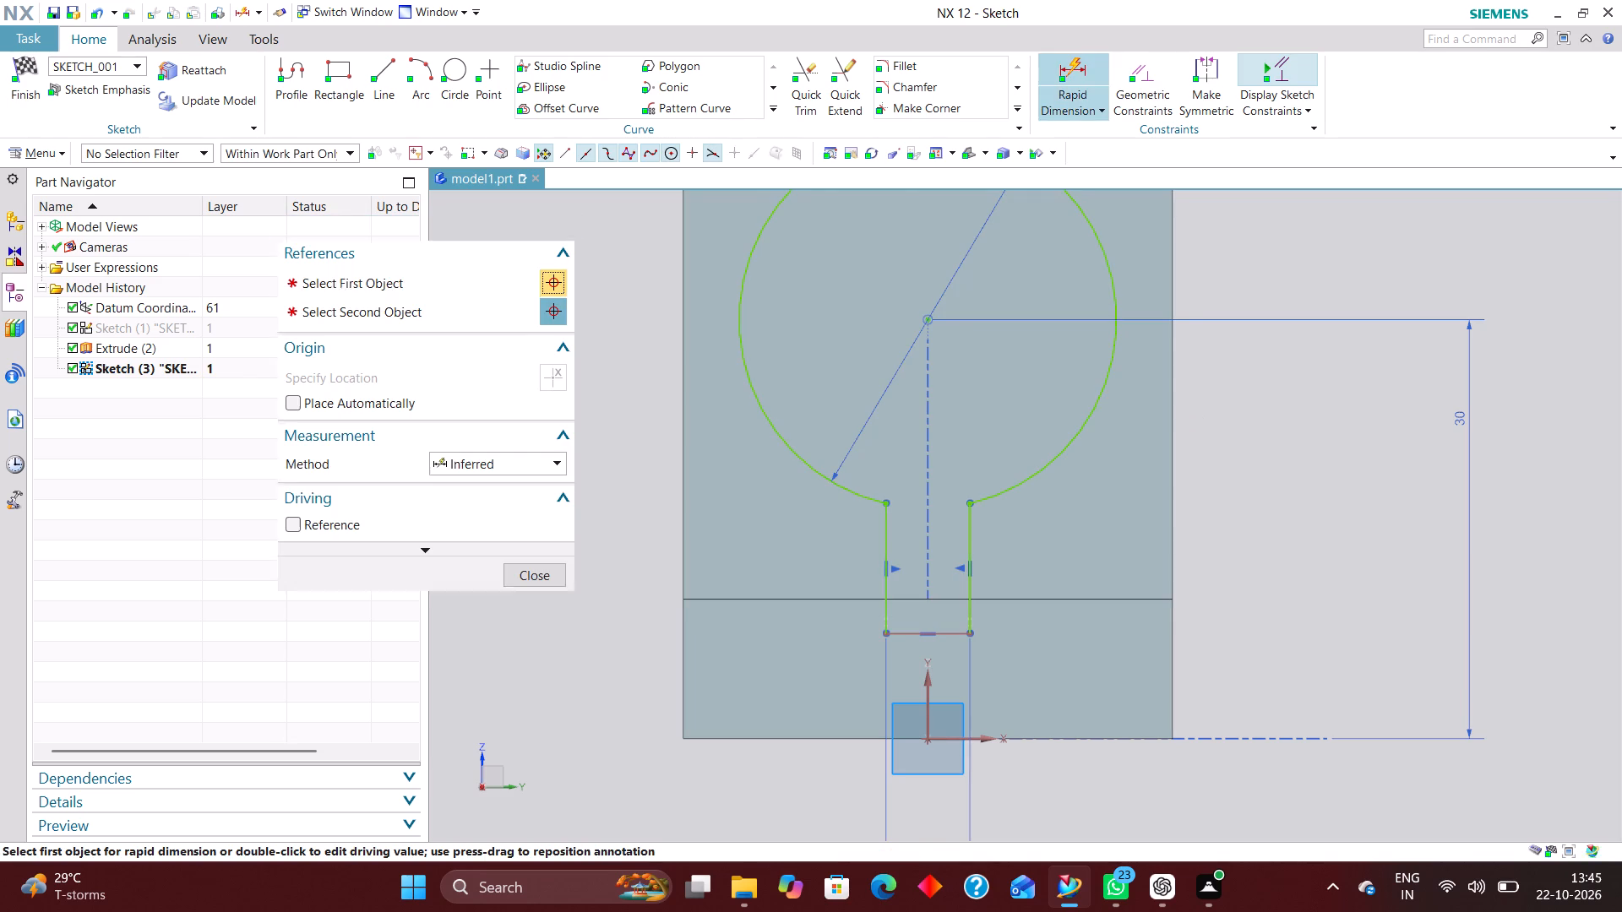
{"action": "left_click", "coordinate": [959, 736]}
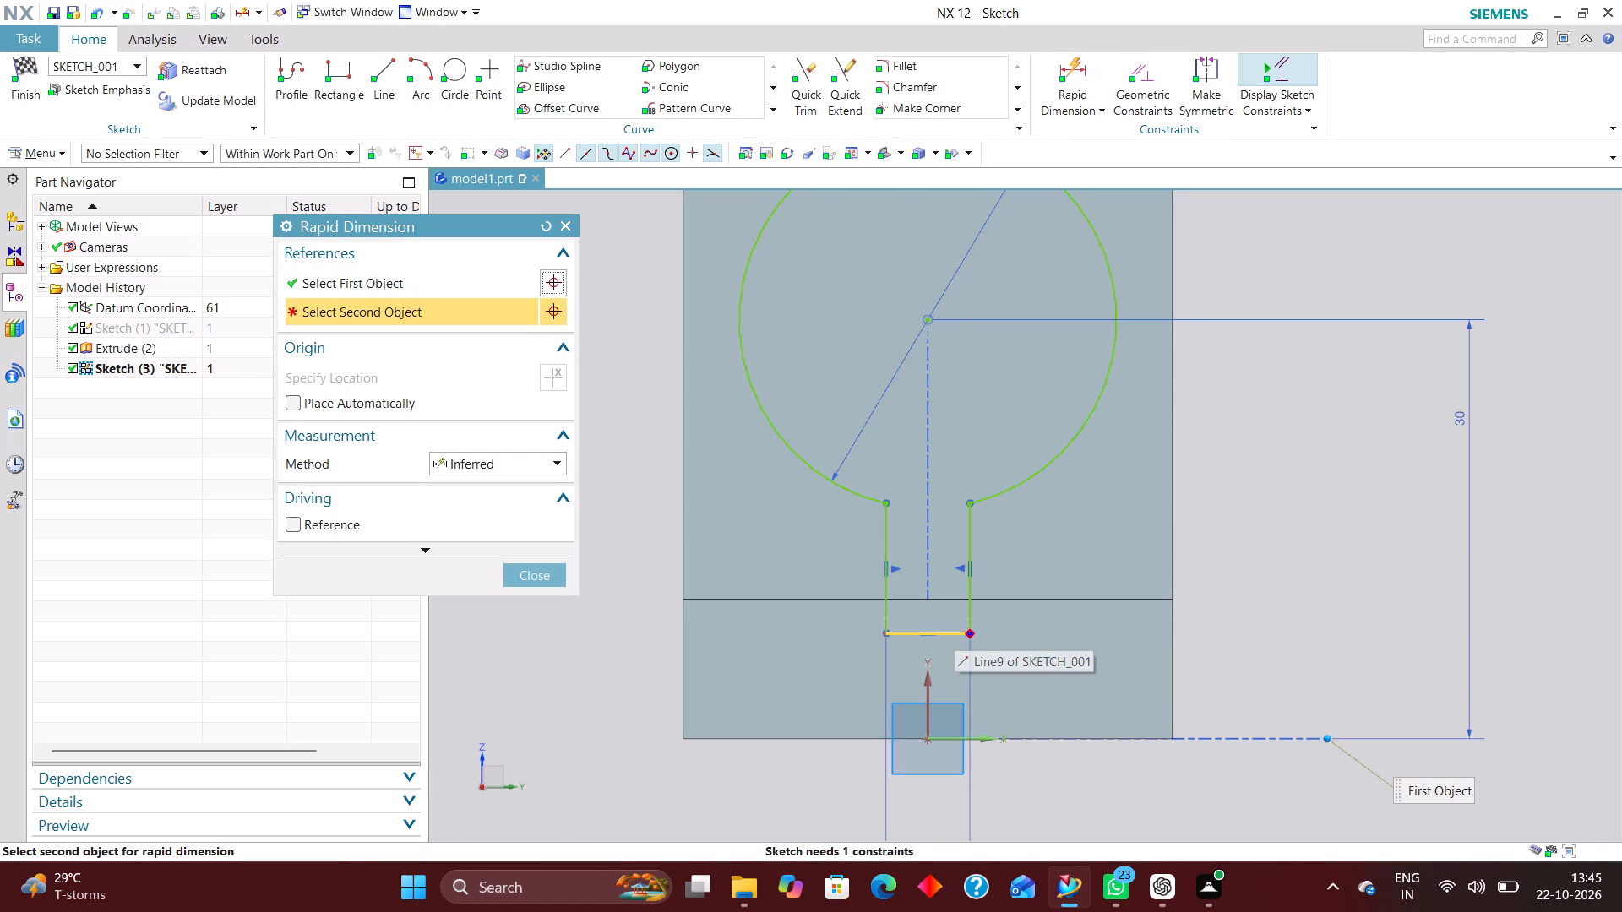
{"action": "left_click", "coordinate": [954, 628]}
{"action": "left_click", "coordinate": [1286, 683]}
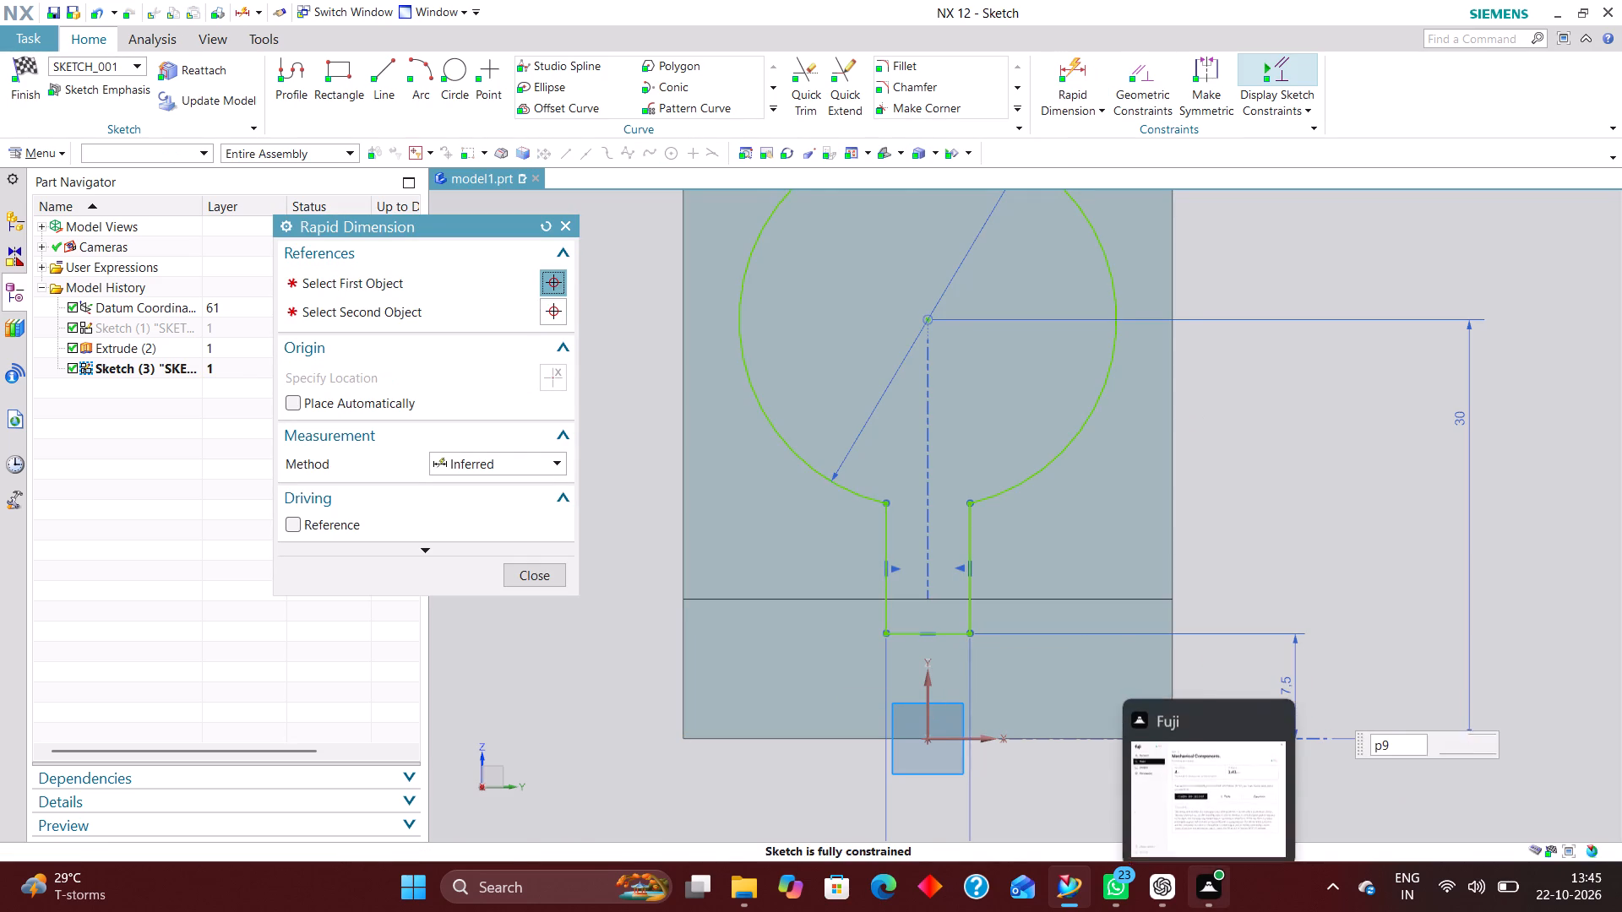
{"action": "type", "text": "10"}
{"action": "key", "text": "Return"}
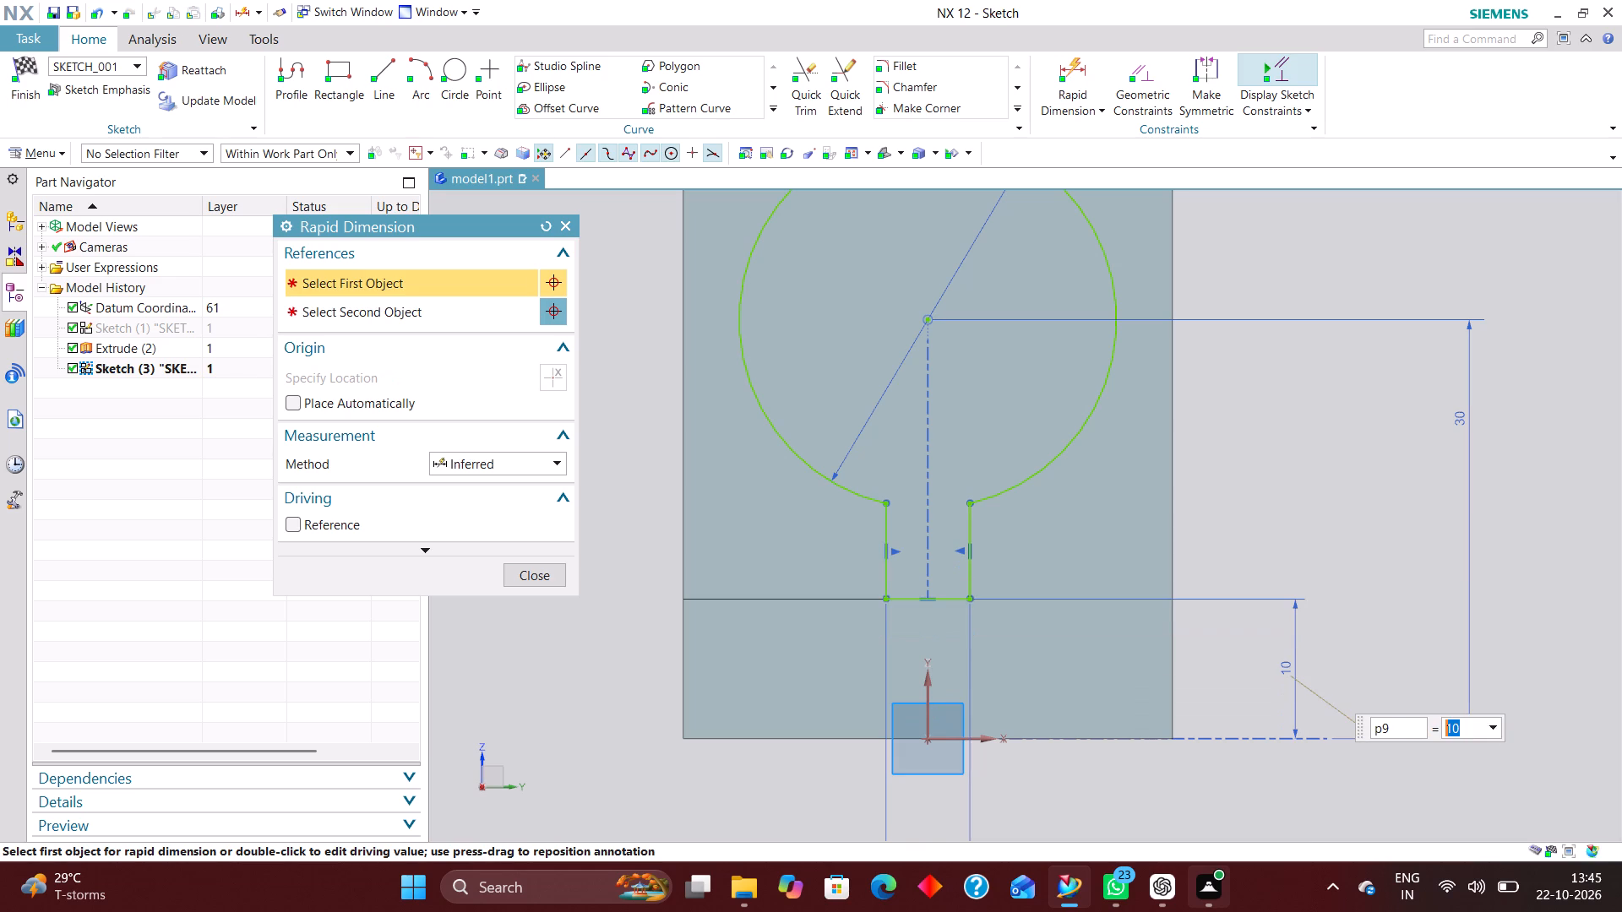
{"action": "left_click", "coordinate": [536, 576]}
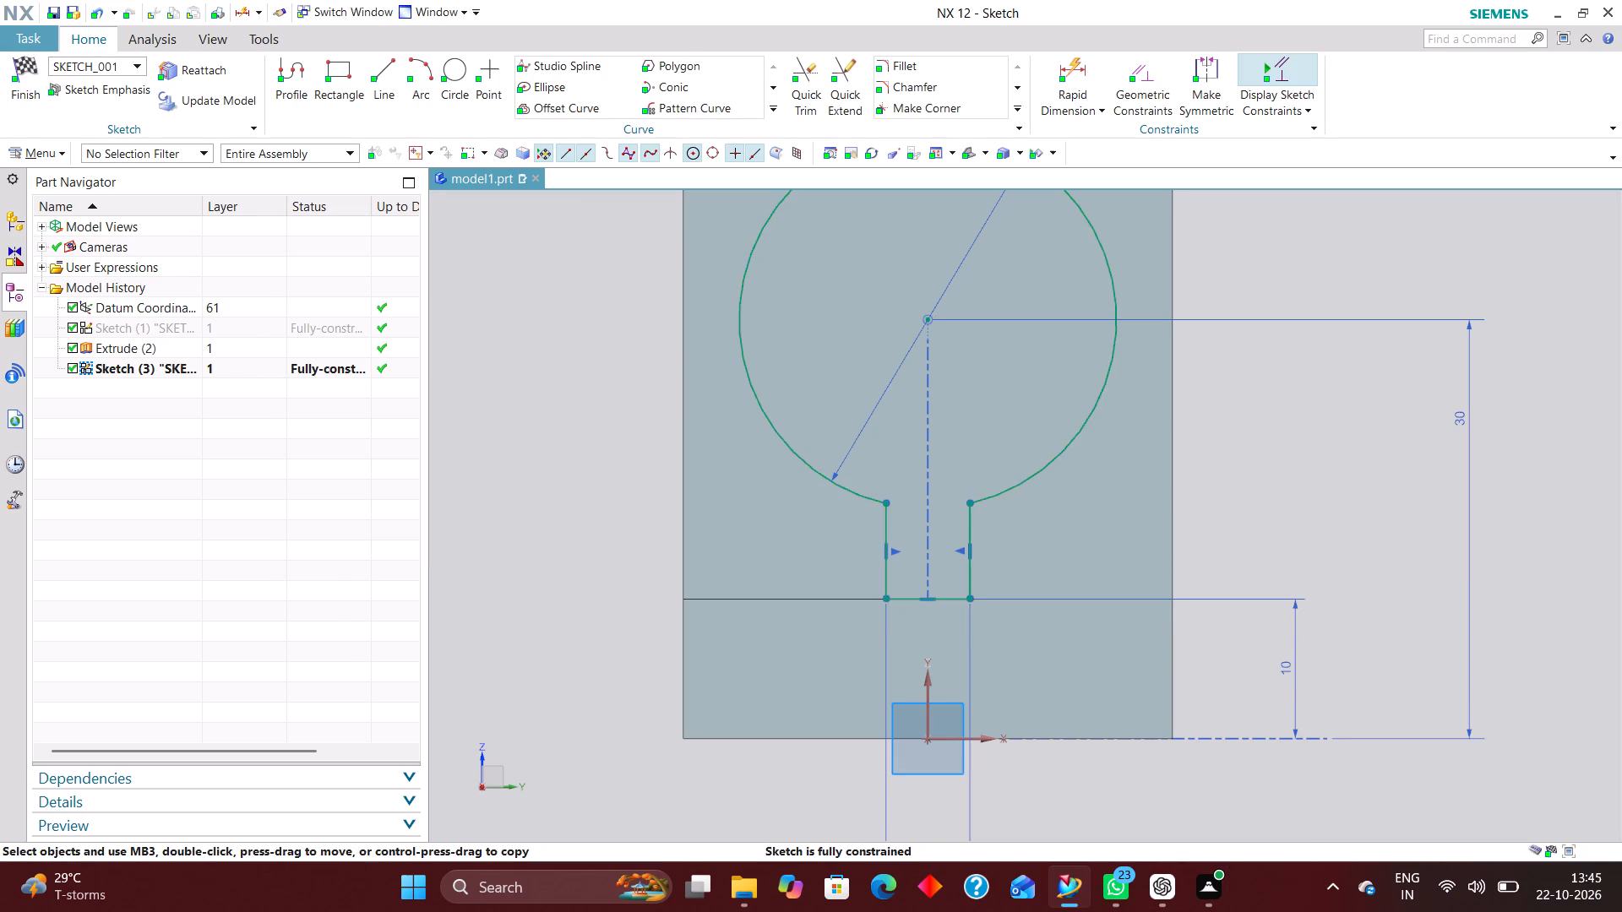
Finish the keyhole sketch and return to modeling.
{"action": "left_click", "coordinate": [24, 64]}
{"action": "scroll", "coordinate": [957, 775], "scroll_direction": "down", "scroll_amount": 2}
{"action": "scroll", "coordinate": [988, 598], "scroll_direction": "up", "scroll_amount": 4}
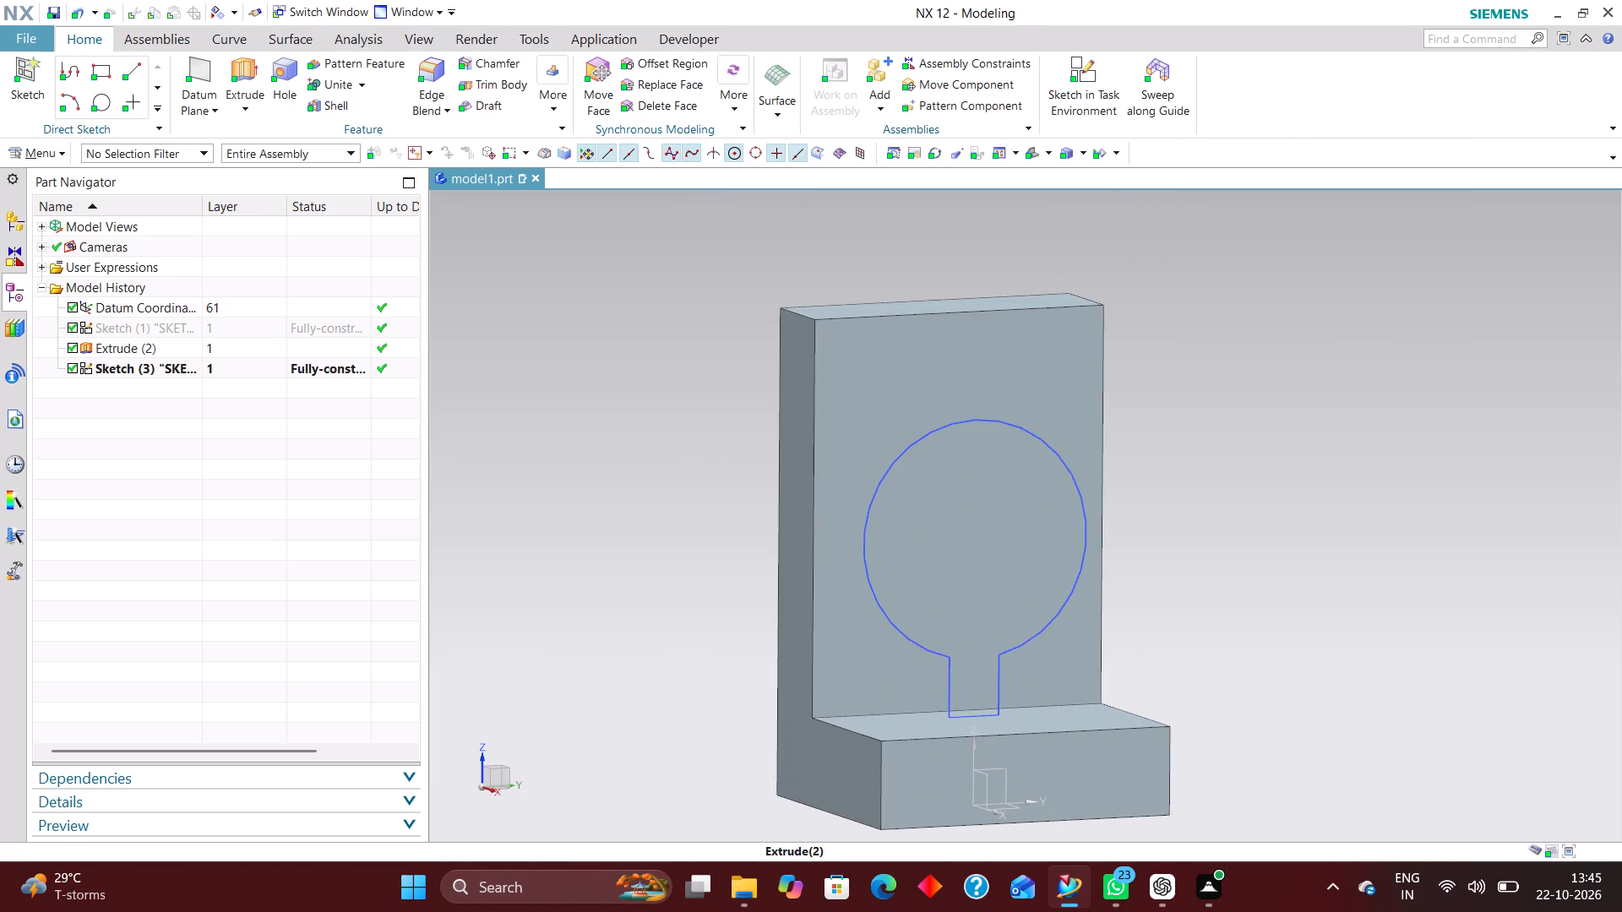
Extrude the keyhole profile as a separate body from -5 mm to 3 mm, starting against the upright leg's front face.
{"action": "left_click", "coordinate": [242, 66]}
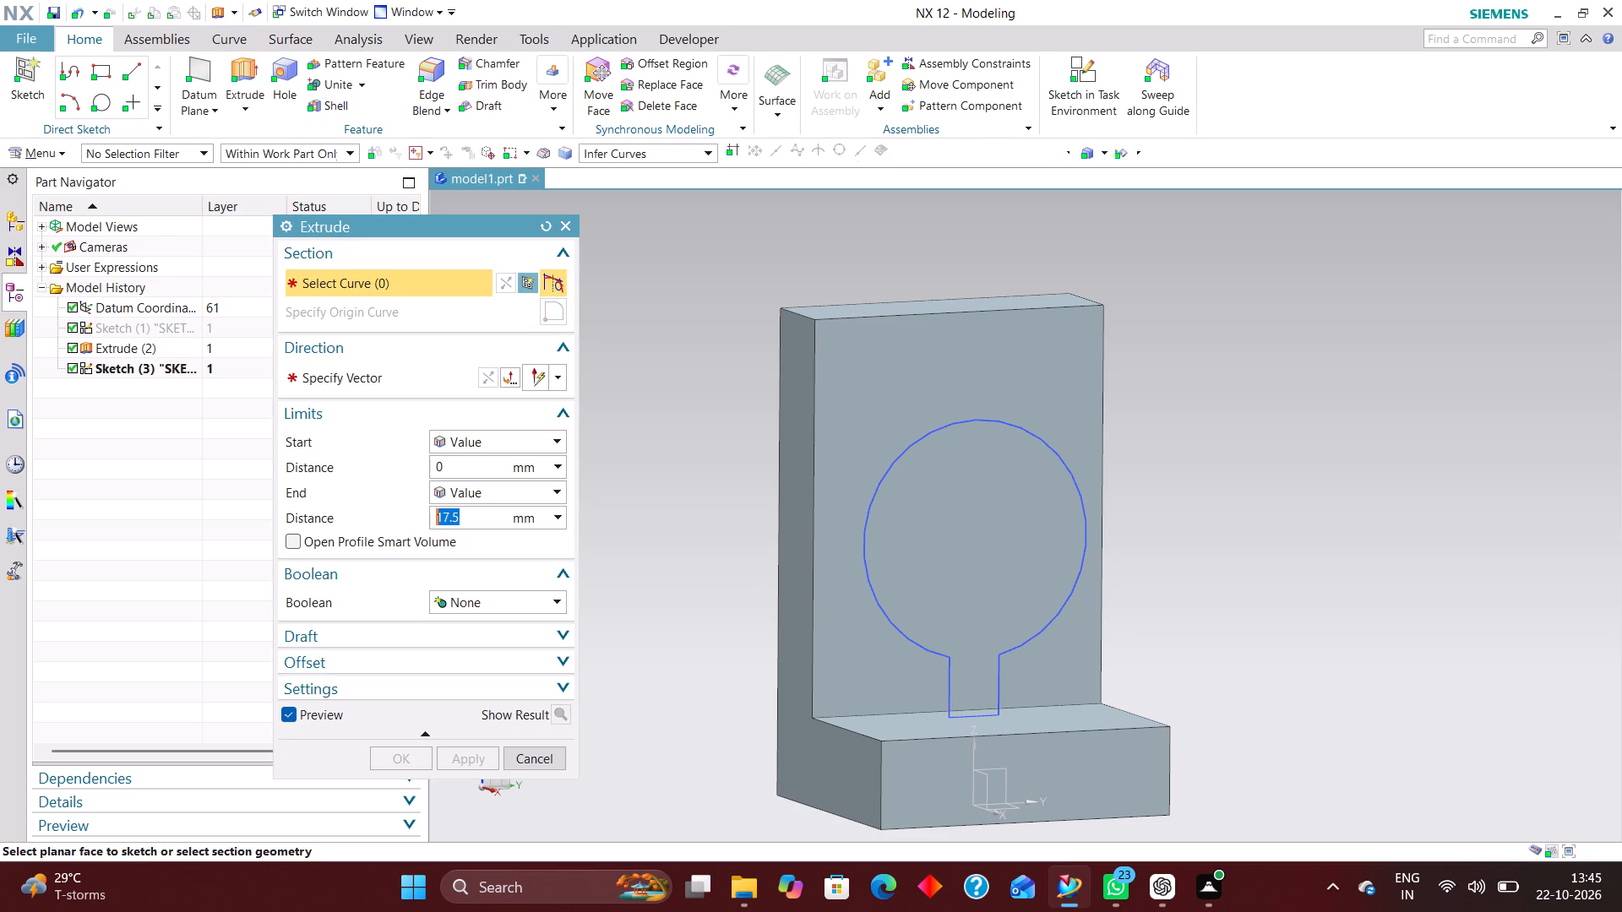
{"action": "left_click", "coordinate": [906, 637]}
{"action": "middle_click_drag", "start_coordinate": [748, 755], "coordinate": [840, 739]}
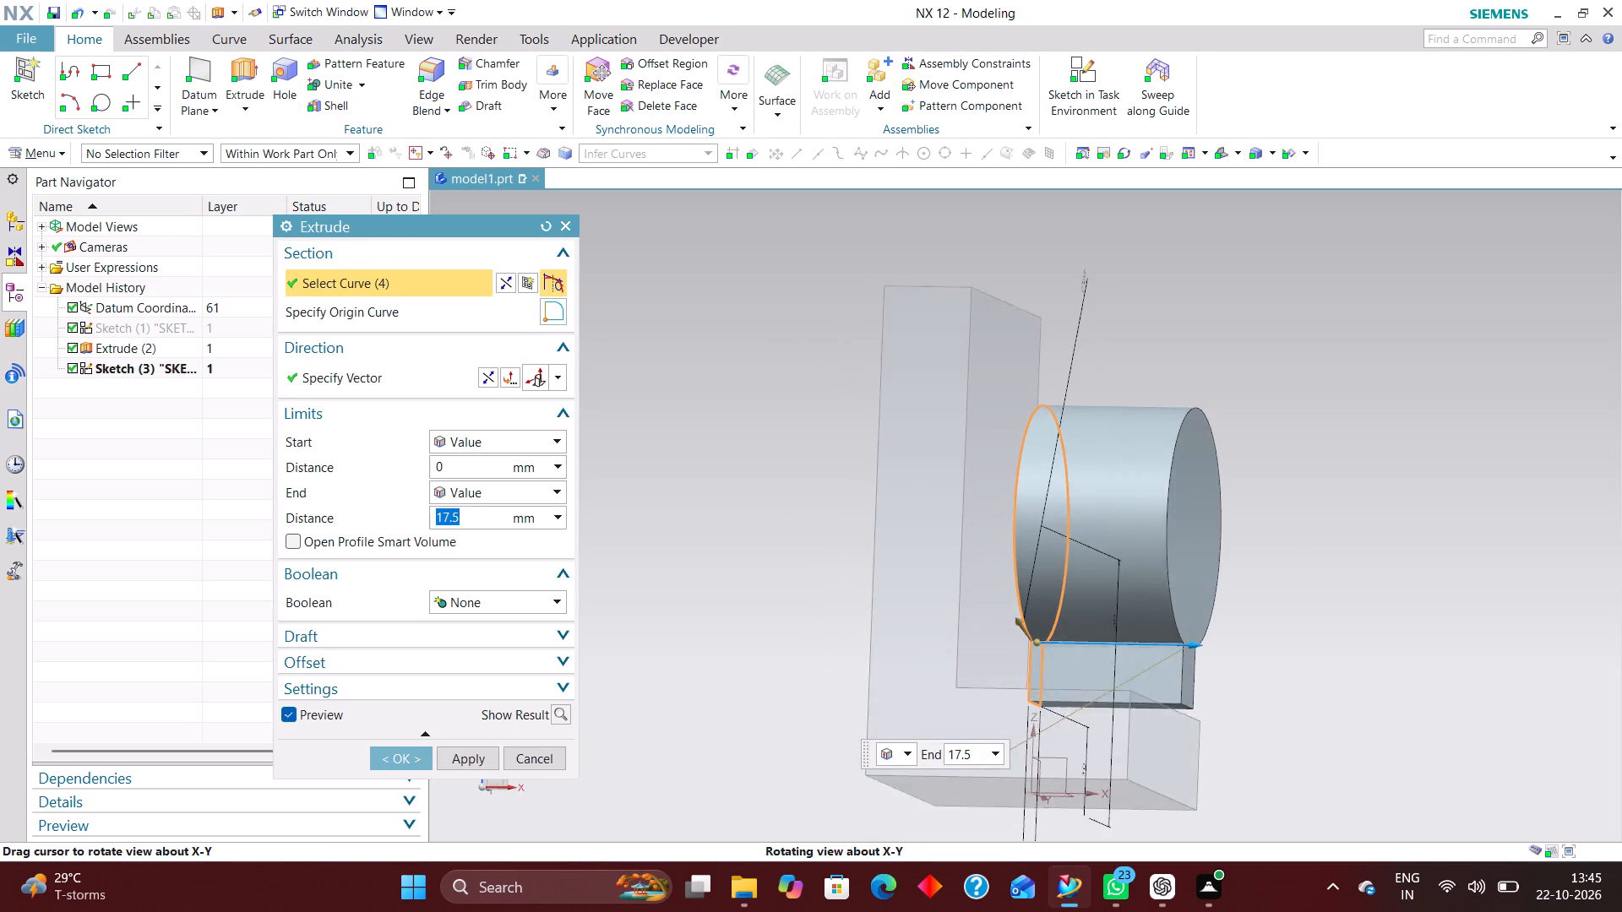
{"action": "middle_click_drag", "start_coordinate": [840, 739], "coordinate": [841, 746]}
{"action": "right_click_drag", "start_coordinate": [1345, 702], "coordinate": [1333, 702]}
{"action": "left_click", "coordinate": [1333, 801]}
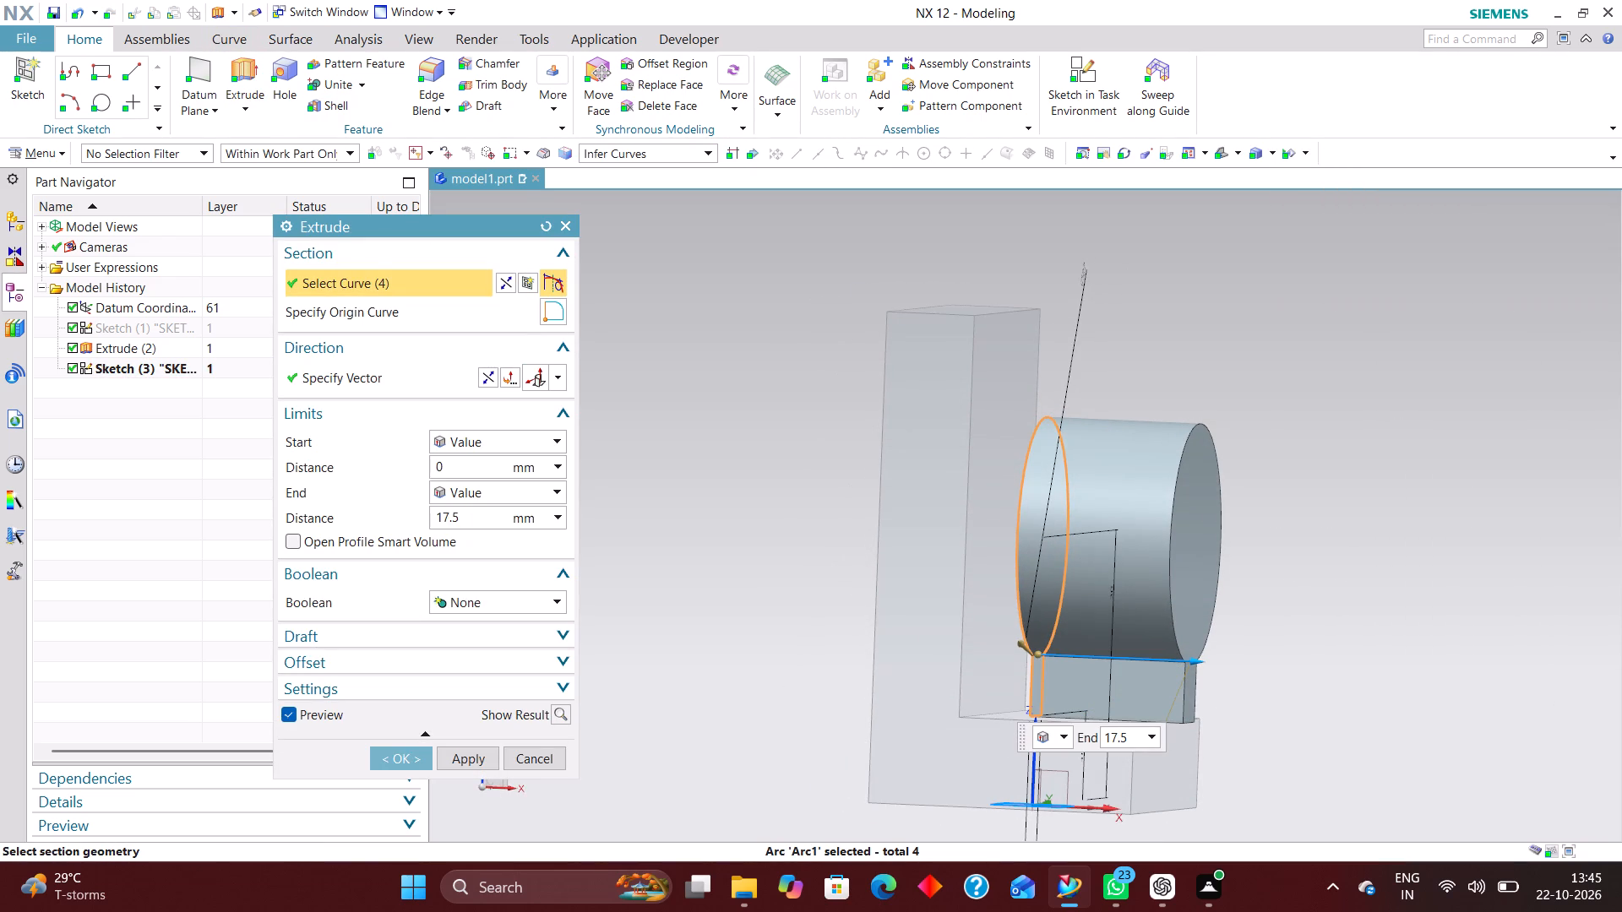
{"action": "right_click_drag", "start_coordinate": [1345, 666], "coordinate": [1096, 658]}
{"action": "scroll", "coordinate": [1086, 640], "scroll_direction": "up", "scroll_amount": 3}
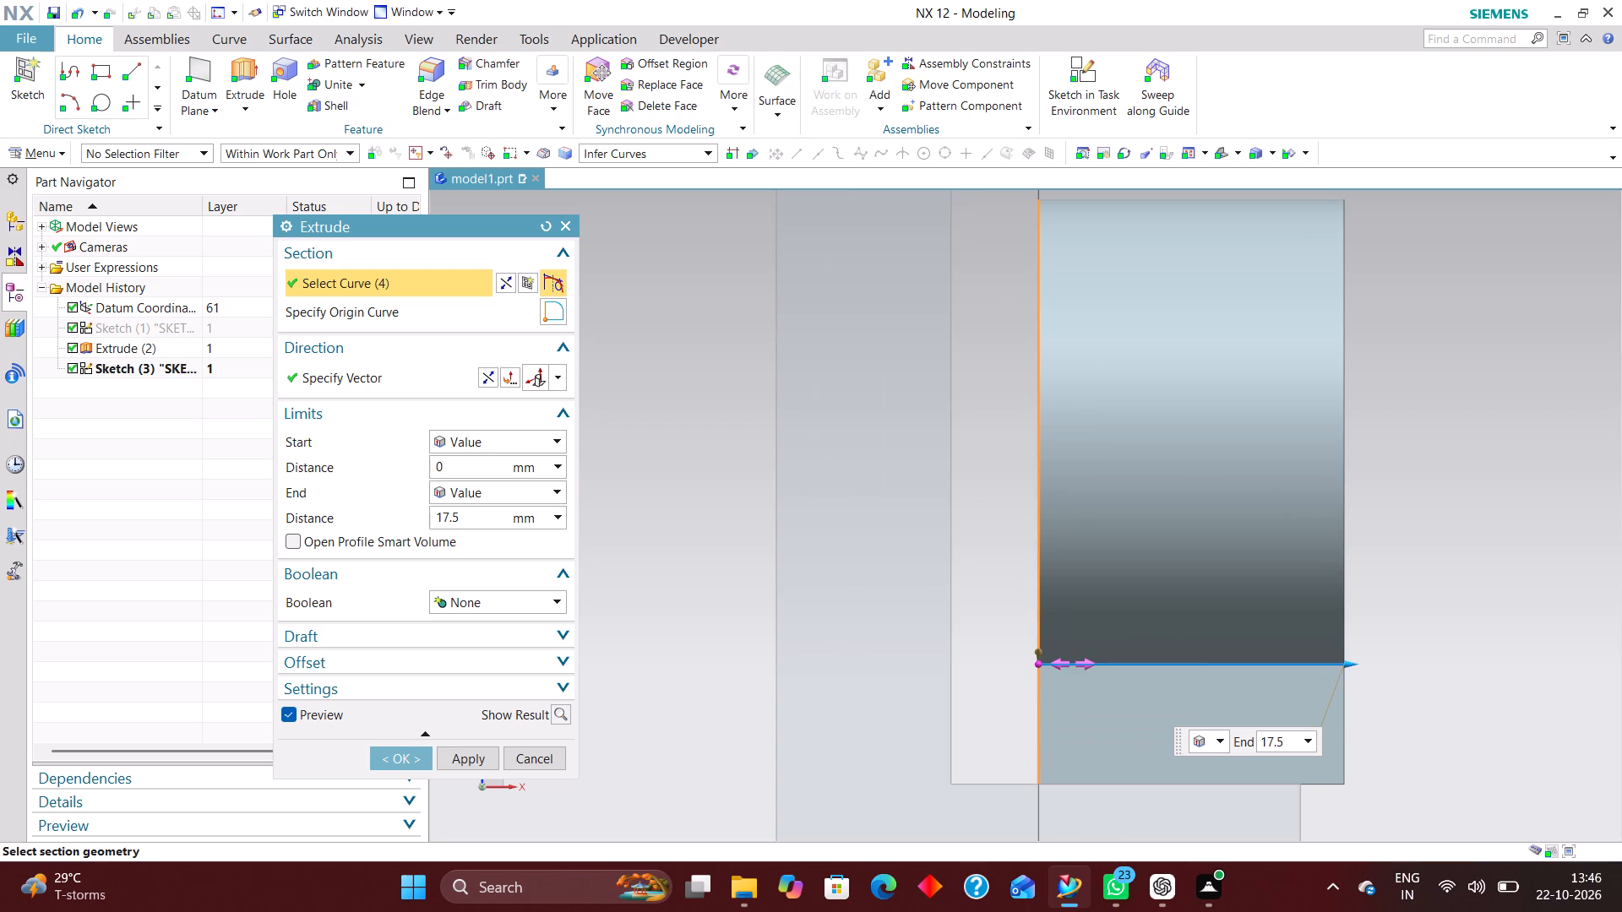
{"action": "left_click_drag", "start_coordinate": [1036, 665], "coordinate": [949, 673]}
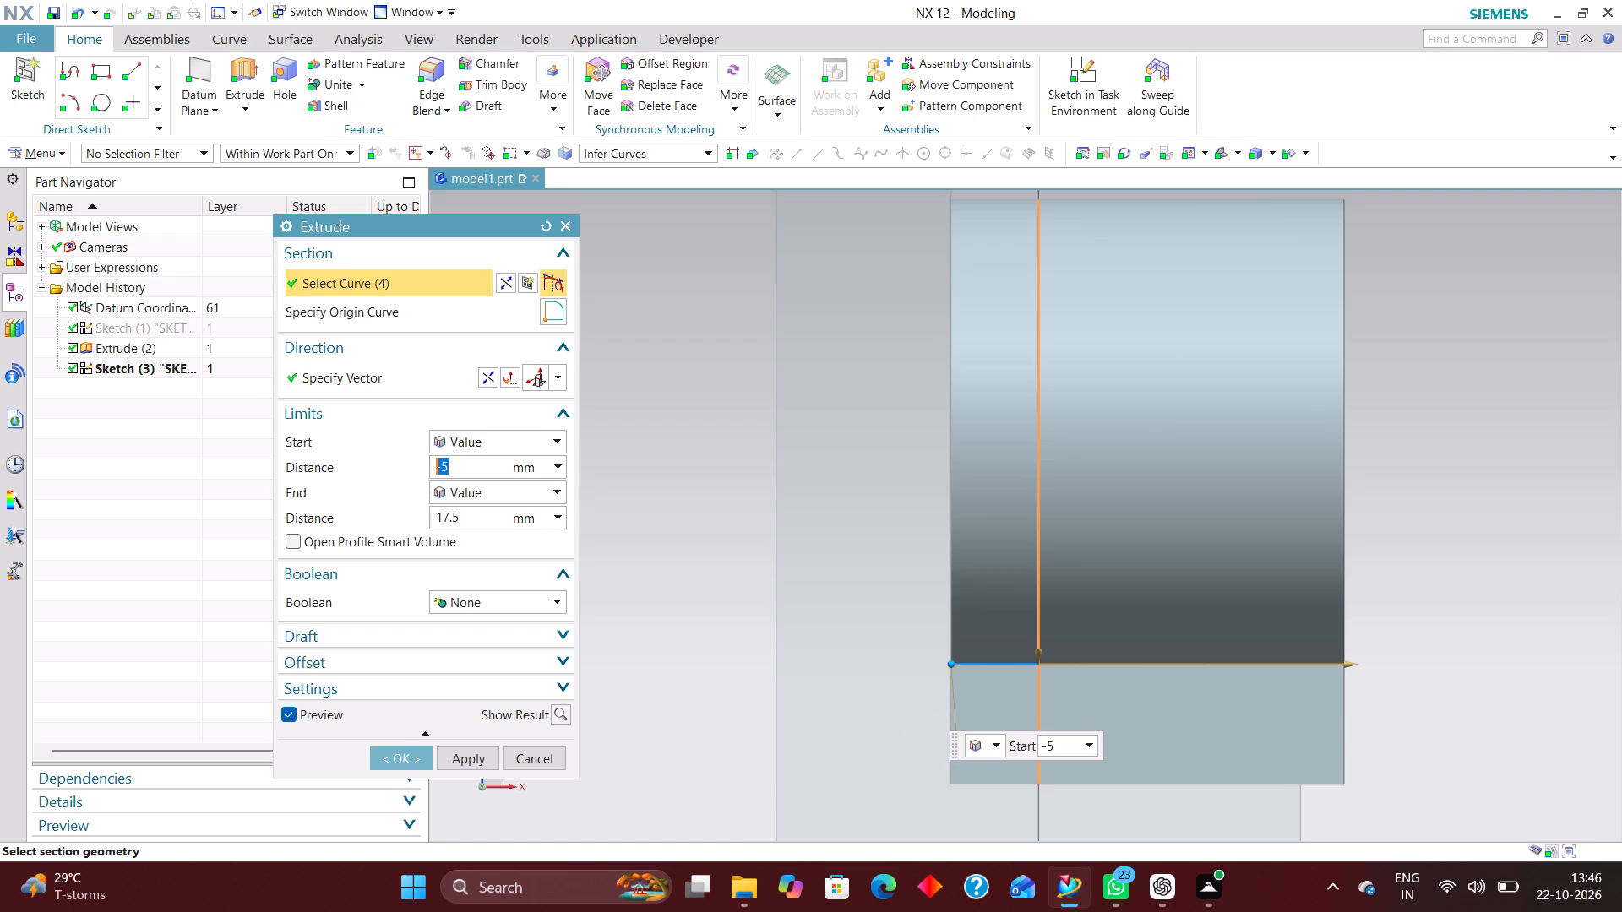
{"action": "scroll", "coordinate": [1029, 713], "scroll_direction": "down", "scroll_amount": 3}
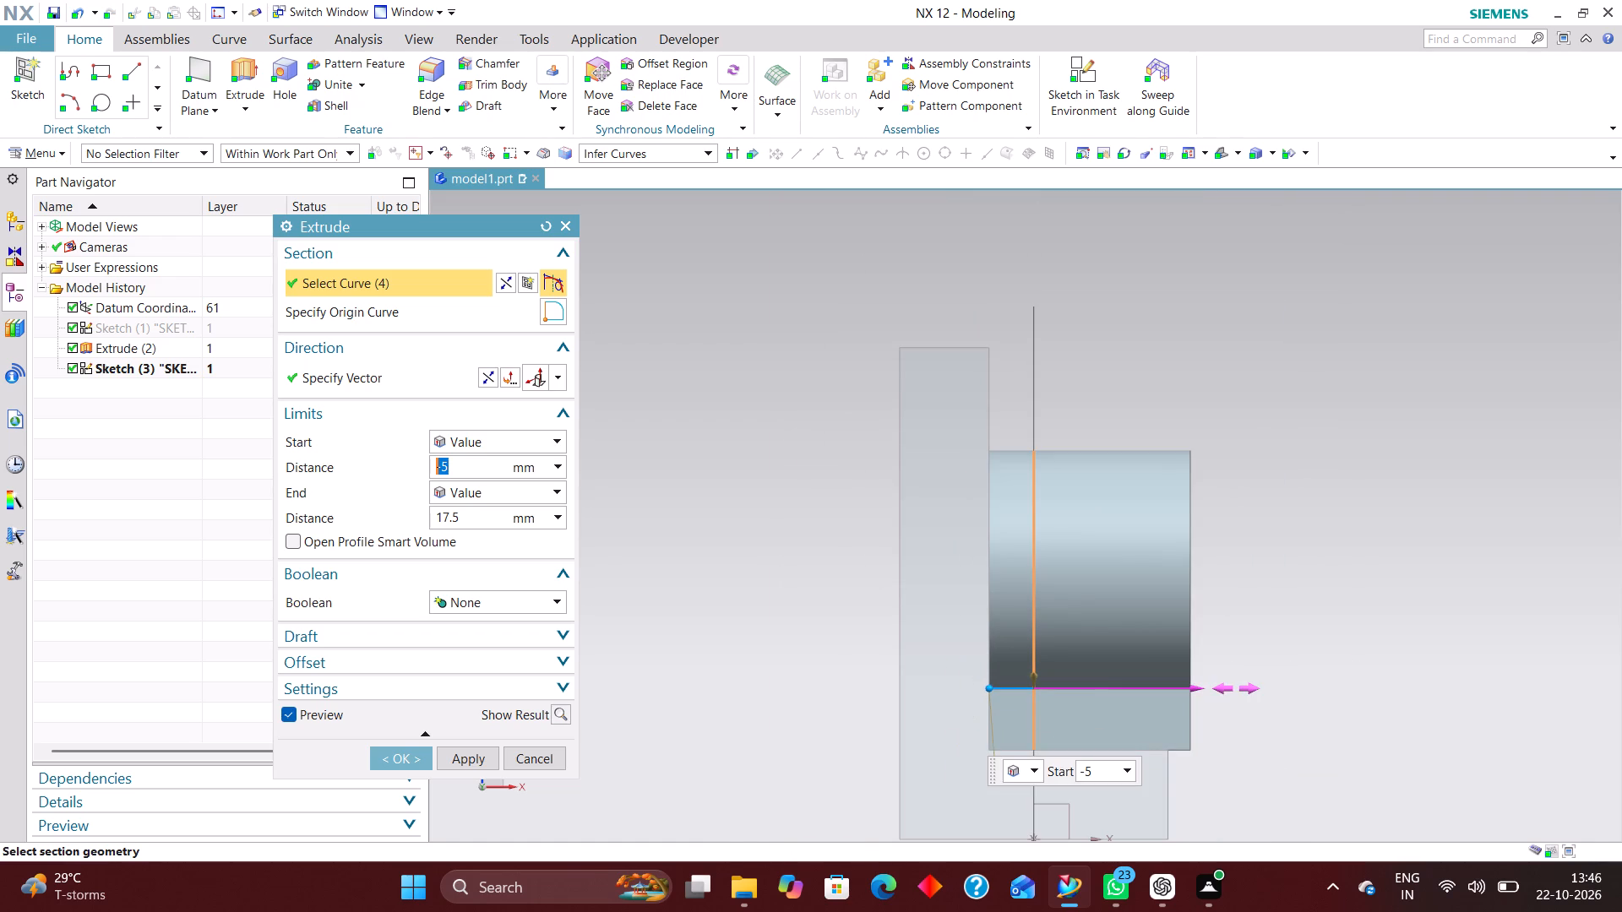
{"action": "left_click_drag", "start_coordinate": [1202, 687], "coordinate": [1080, 681]}
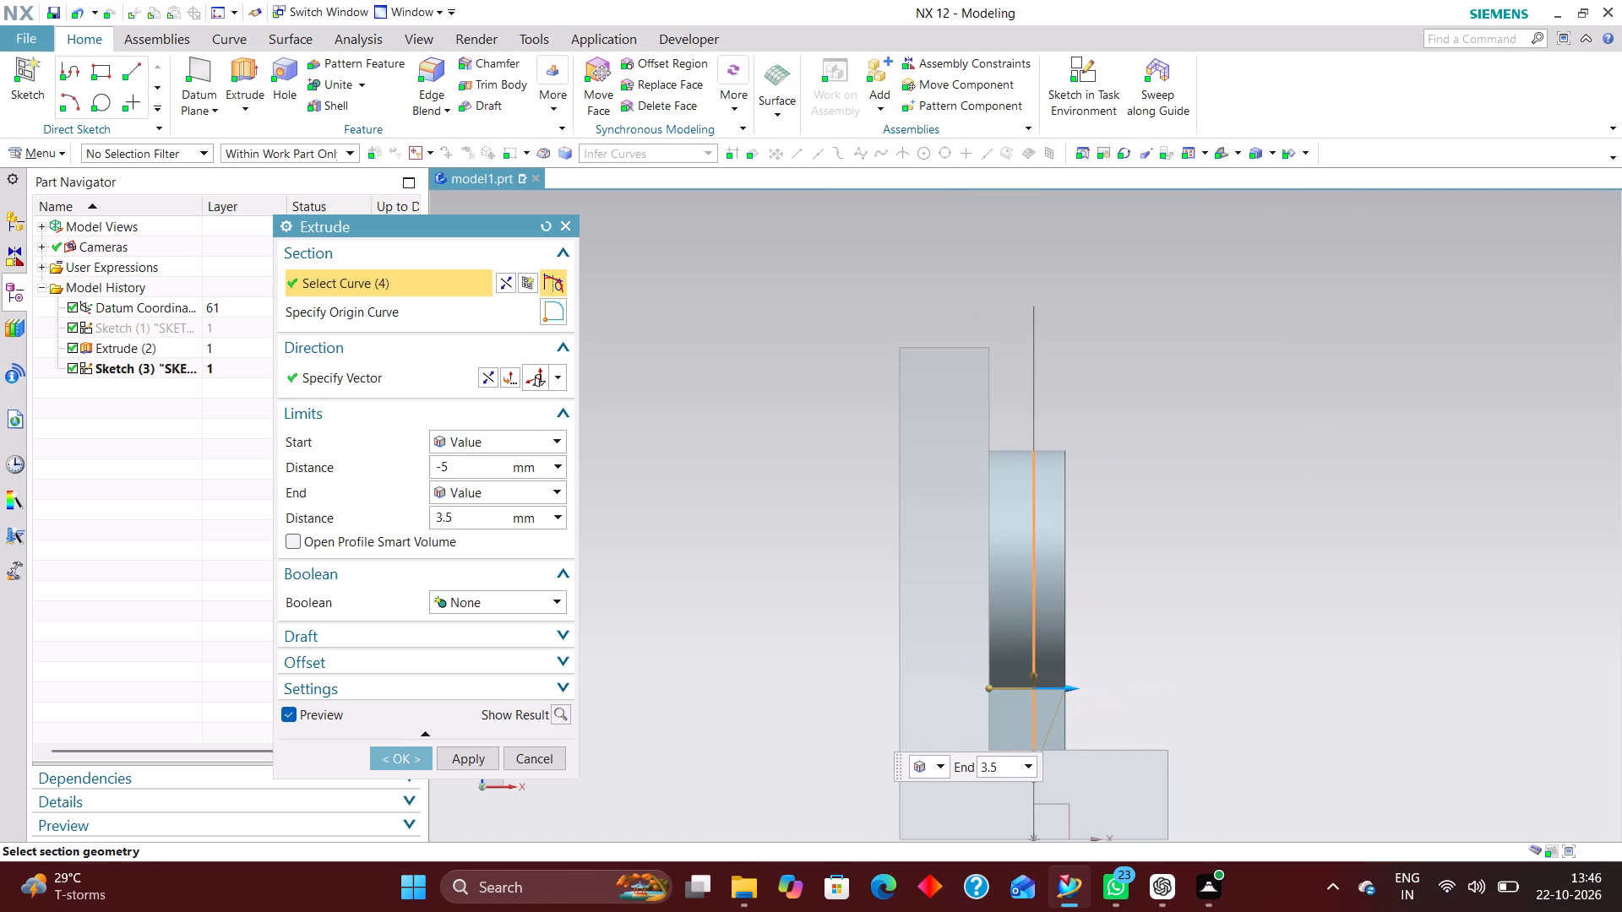
{"action": "left_click_drag", "start_coordinate": [1080, 681], "coordinate": [1066, 680]}
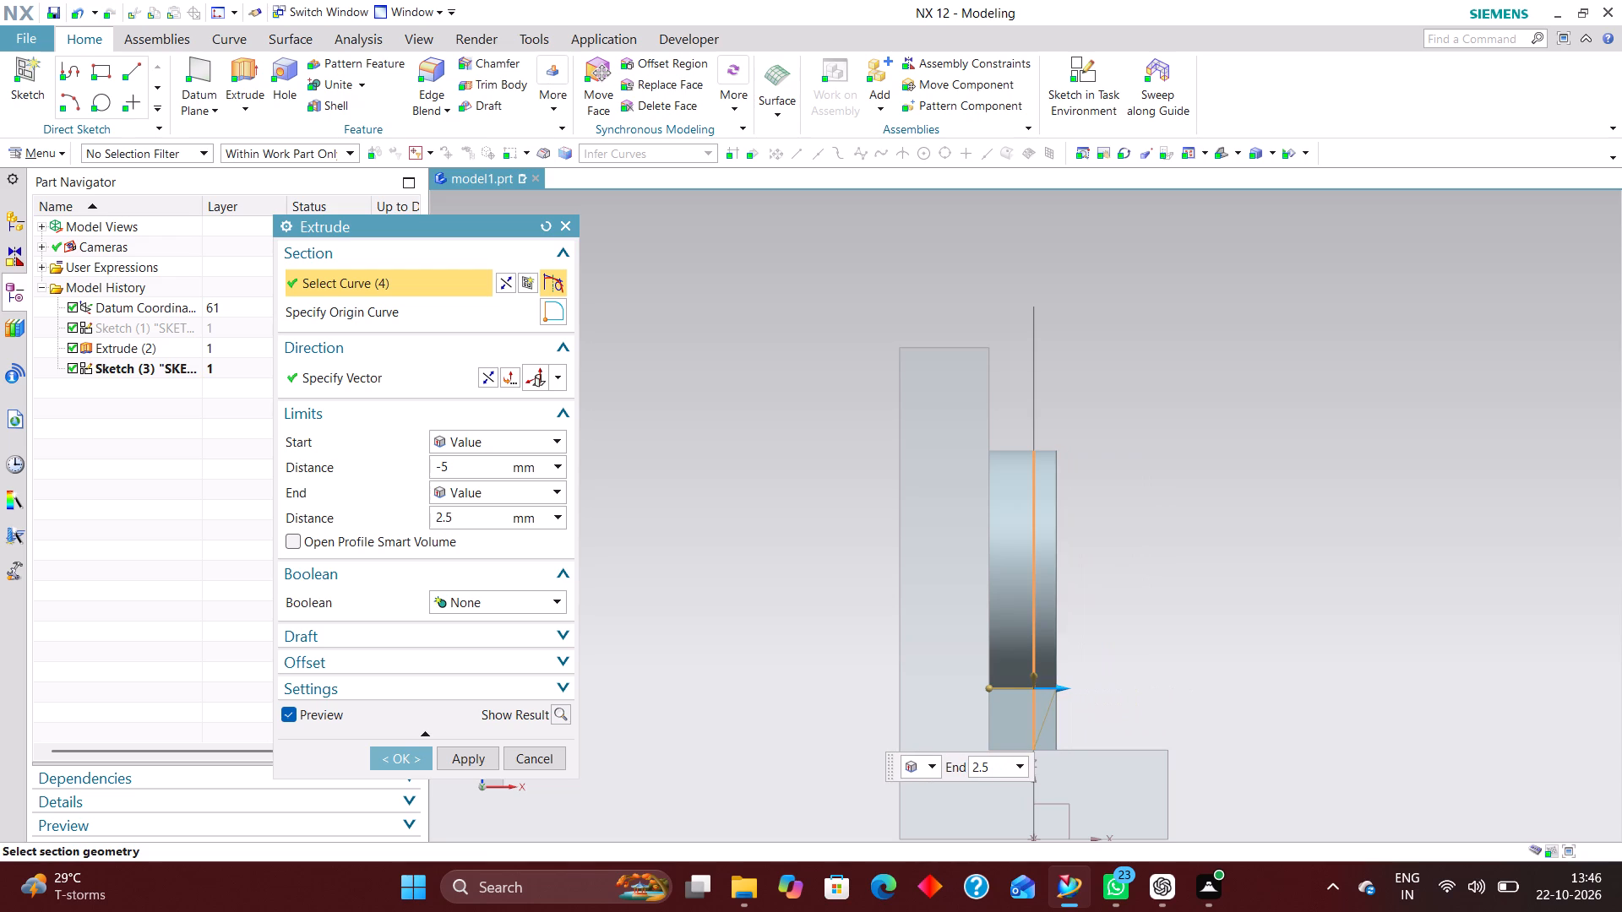
{"action": "left_click_drag", "start_coordinate": [1066, 680], "coordinate": [1075, 680]}
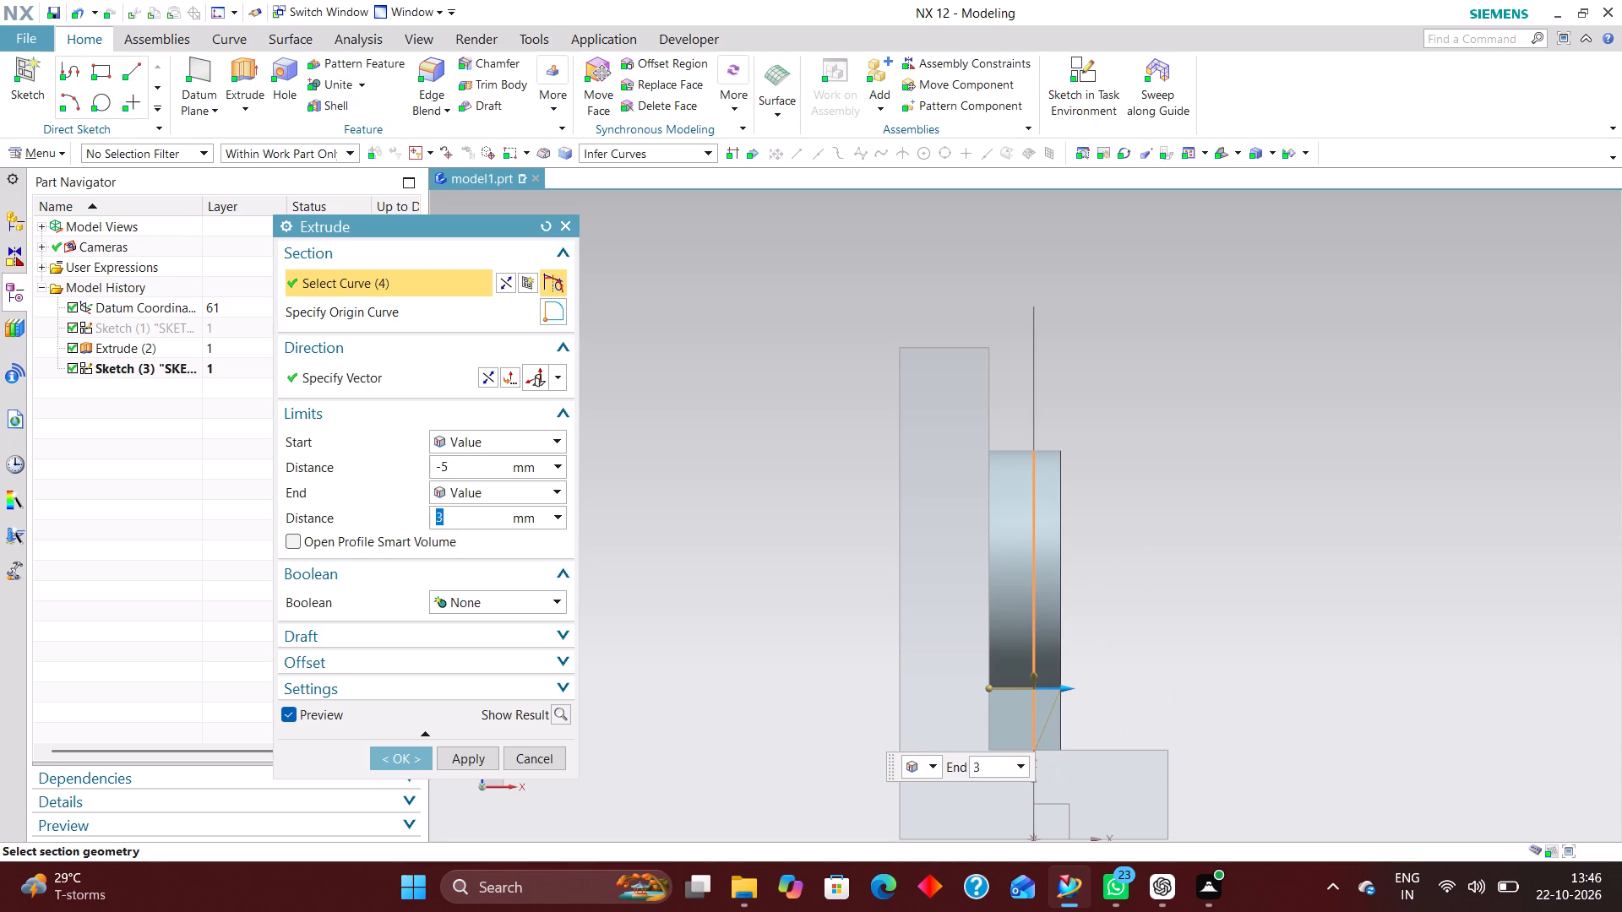
{"action": "left_click", "coordinate": [394, 758]}
Hide the keyhole sketch on the extruded body.
{"action": "scroll", "coordinate": [1084, 702], "scroll_direction": "down", "scroll_amount": 2}
{"action": "middle_click_drag", "start_coordinate": [1164, 719], "coordinate": [1090, 783]}
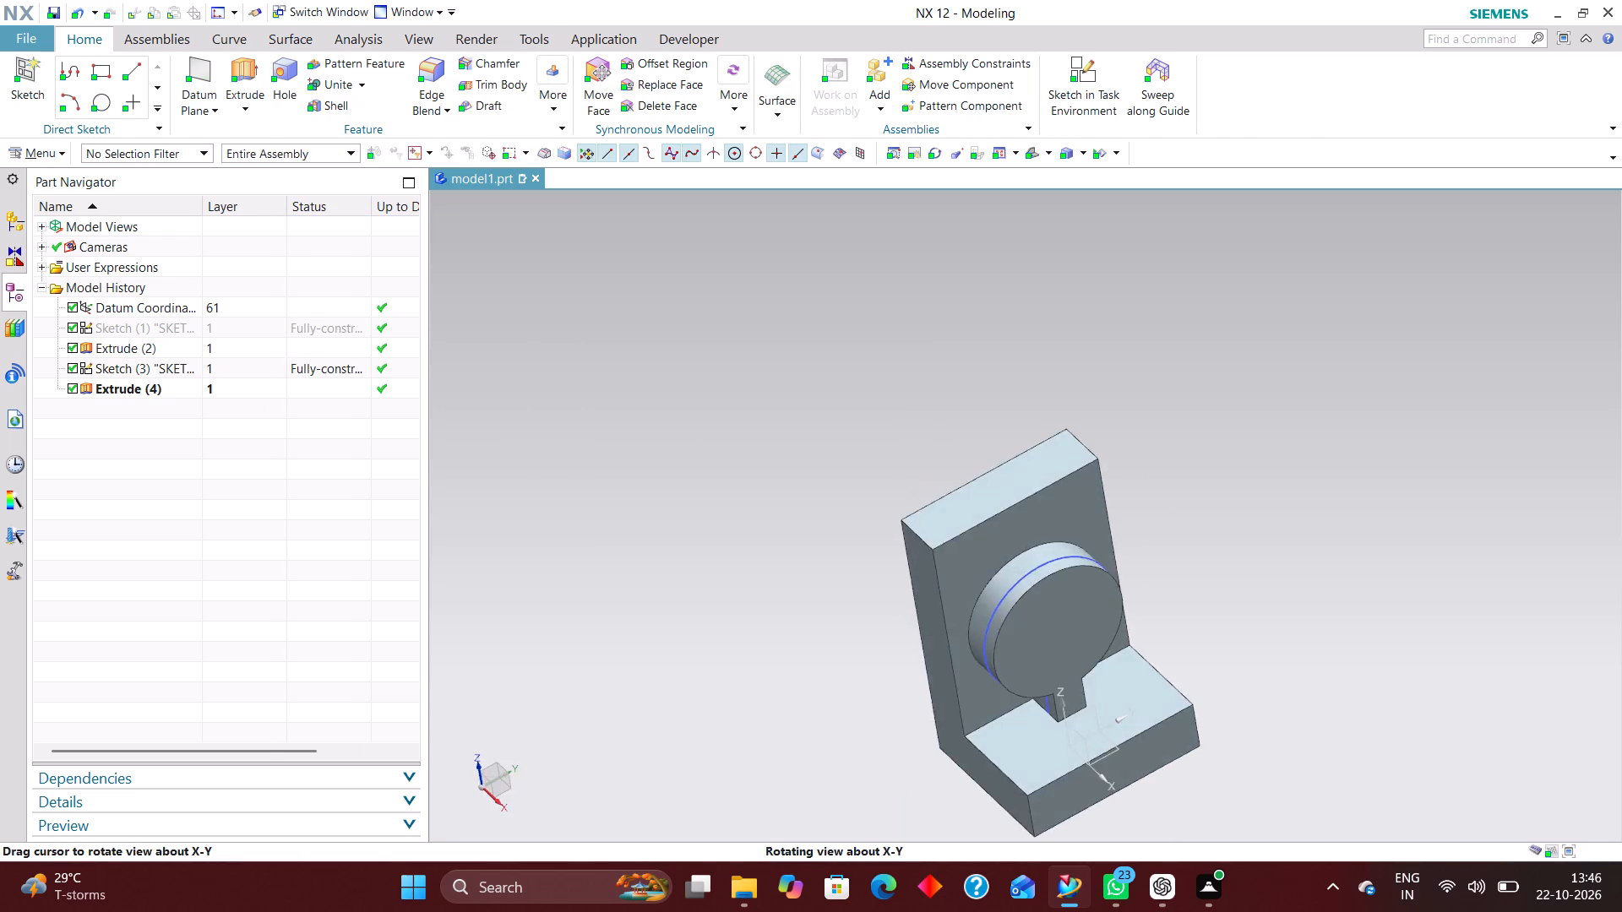
{"action": "middle_click_drag", "start_coordinate": [1090, 783], "coordinate": [1126, 745]}
{"action": "scroll", "coordinate": [1027, 600], "scroll_direction": "up", "scroll_amount": 4}
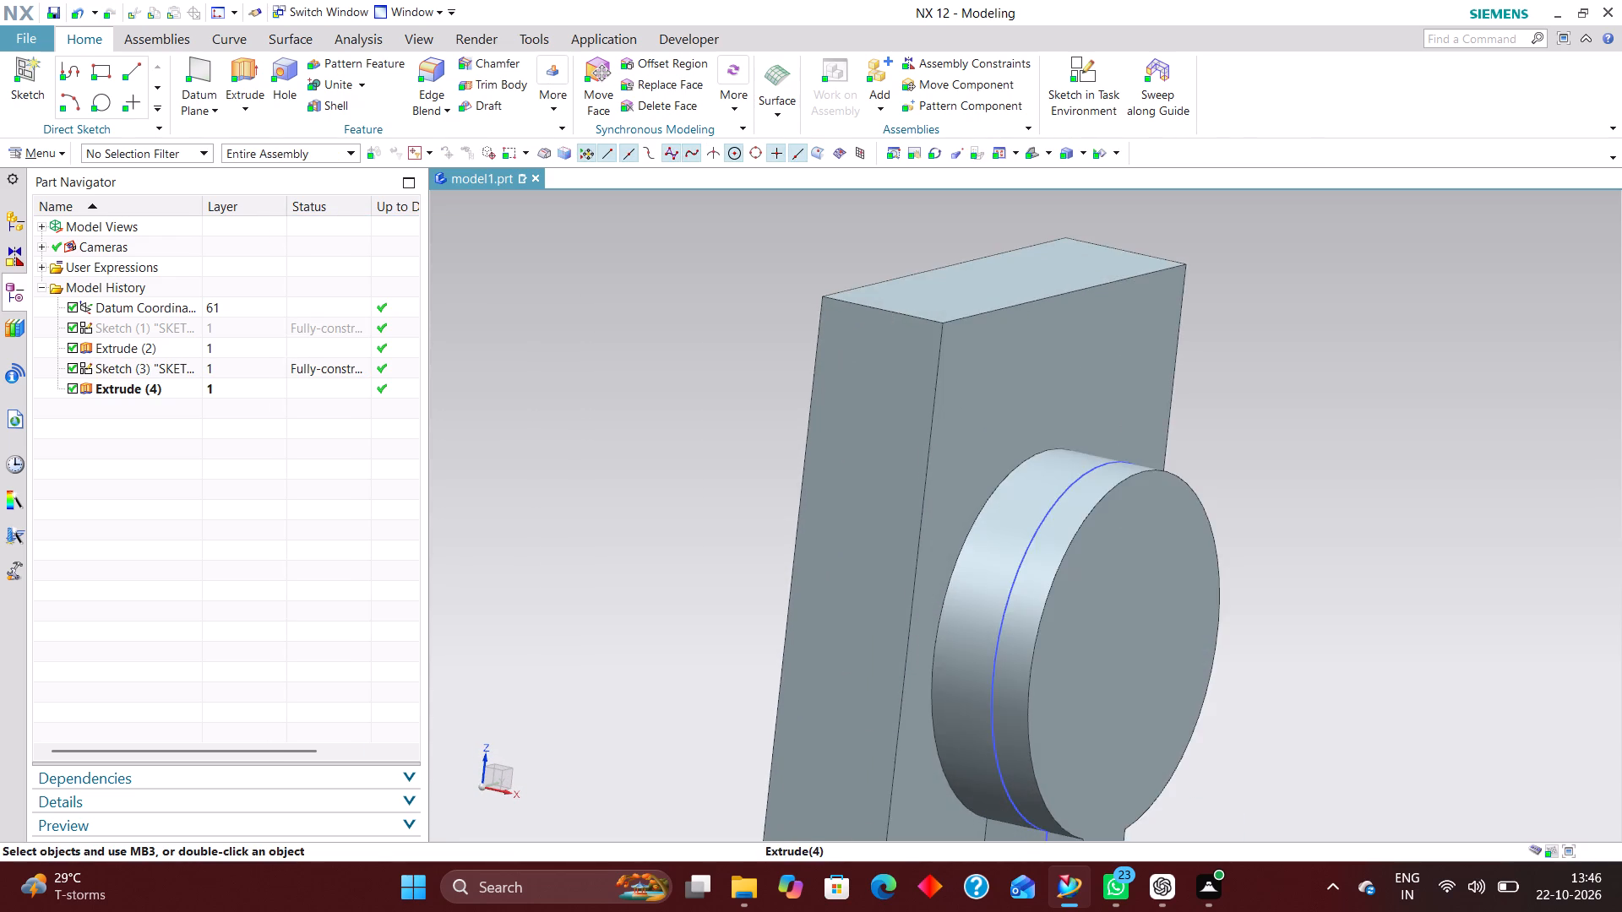
{"action": "right_click_drag", "start_coordinate": [1021, 561], "coordinate": [1025, 654]}
Unite the keyhole body with the L-shaped bracket, using the bracket as the target.
{"action": "scroll", "coordinate": [1192, 604], "scroll_direction": "down", "scroll_amount": 4}
{"action": "middle_click_drag", "start_coordinate": [1288, 740], "coordinate": [1299, 744]}
{"action": "scroll", "coordinate": [1113, 739], "scroll_direction": "up", "scroll_amount": 3}
{"action": "left_click", "coordinate": [334, 85]}
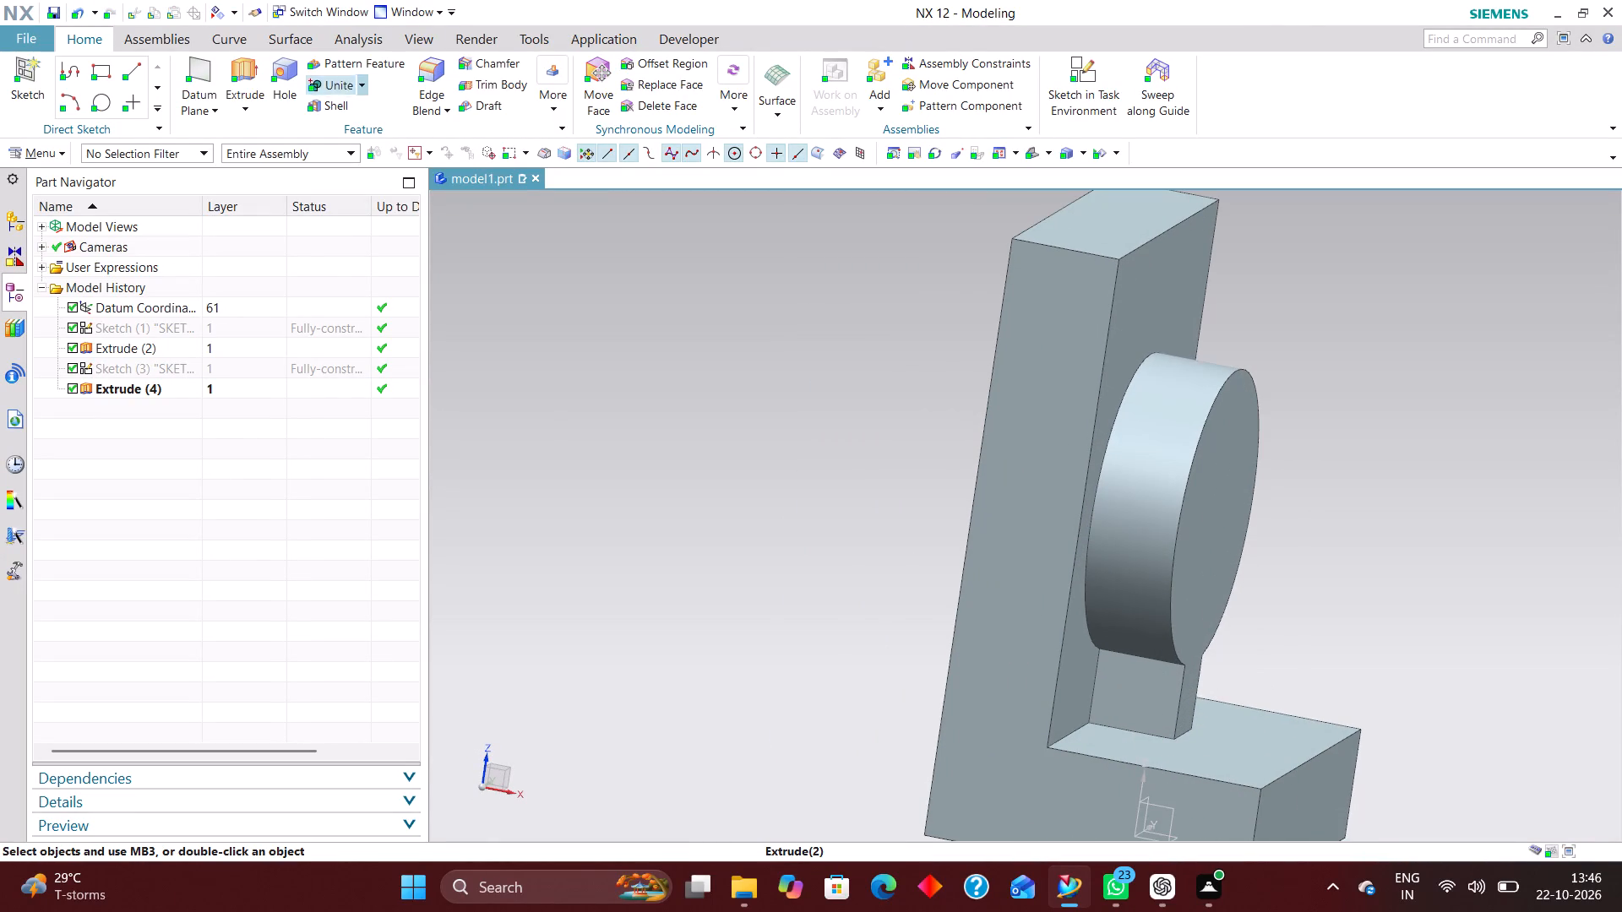
{"action": "left_click", "coordinate": [973, 605]}
{"action": "left_click", "coordinate": [1127, 588]}
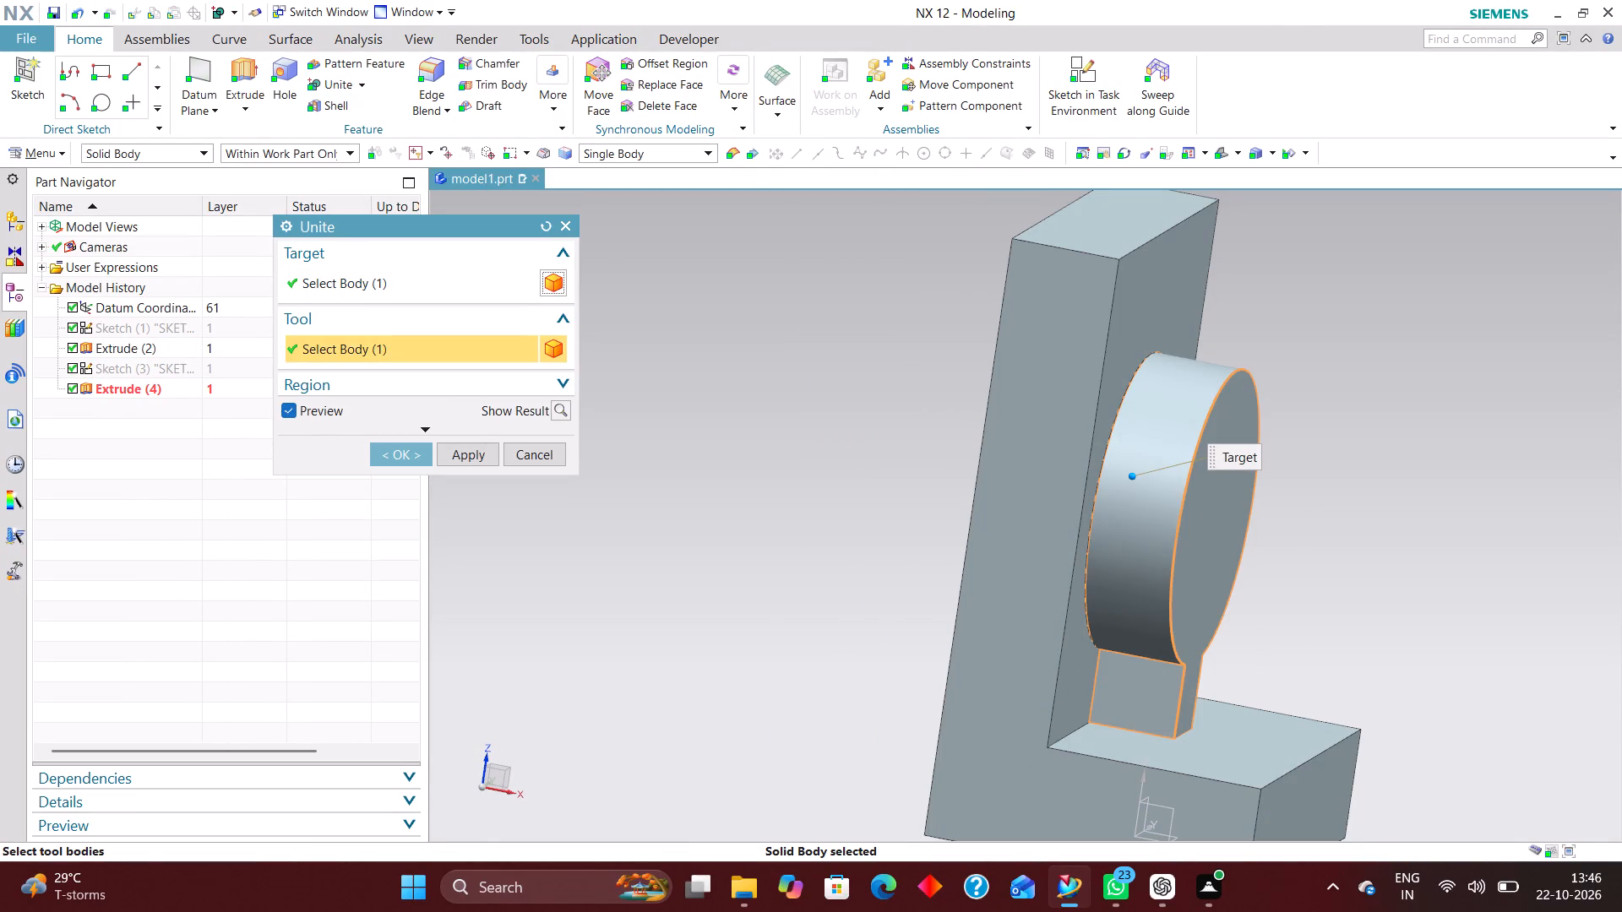
{"action": "left_click", "coordinate": [399, 448]}
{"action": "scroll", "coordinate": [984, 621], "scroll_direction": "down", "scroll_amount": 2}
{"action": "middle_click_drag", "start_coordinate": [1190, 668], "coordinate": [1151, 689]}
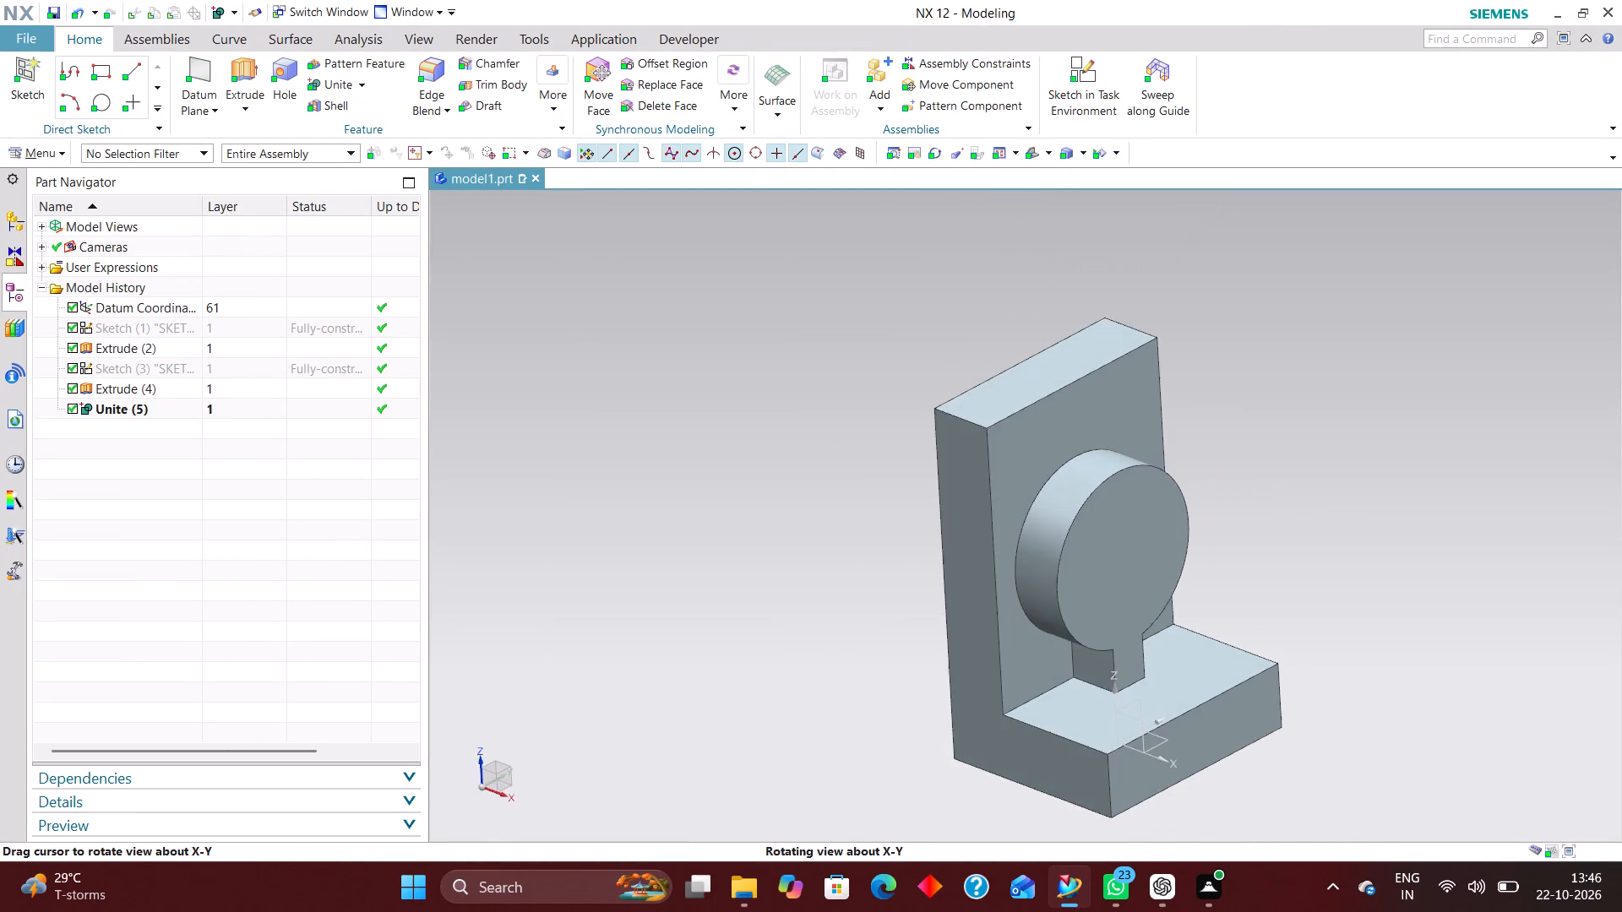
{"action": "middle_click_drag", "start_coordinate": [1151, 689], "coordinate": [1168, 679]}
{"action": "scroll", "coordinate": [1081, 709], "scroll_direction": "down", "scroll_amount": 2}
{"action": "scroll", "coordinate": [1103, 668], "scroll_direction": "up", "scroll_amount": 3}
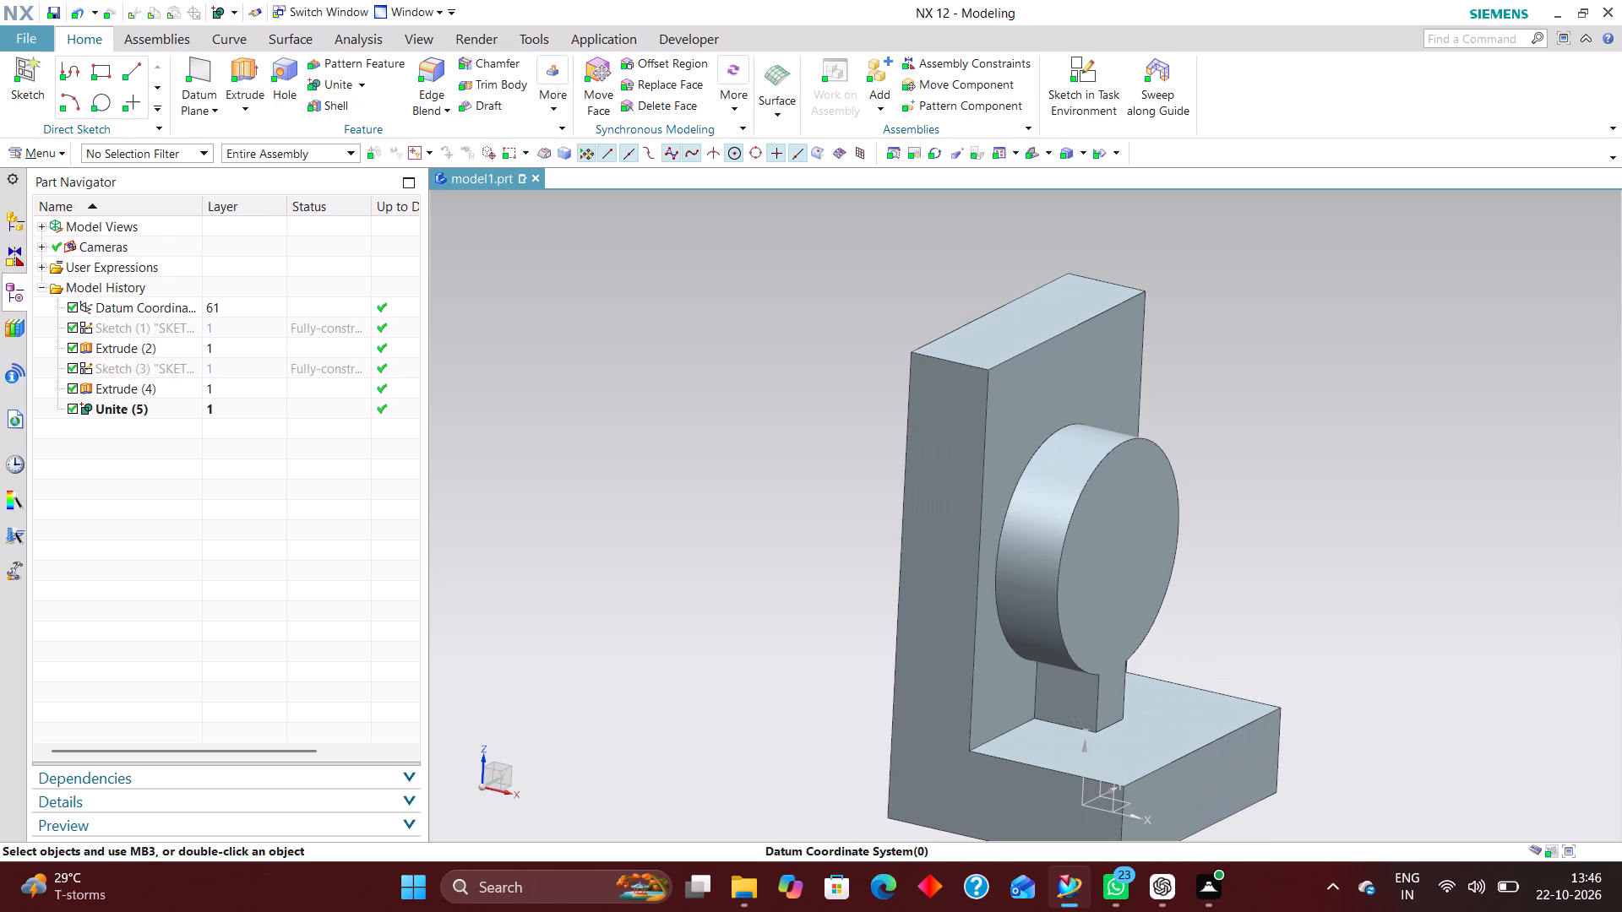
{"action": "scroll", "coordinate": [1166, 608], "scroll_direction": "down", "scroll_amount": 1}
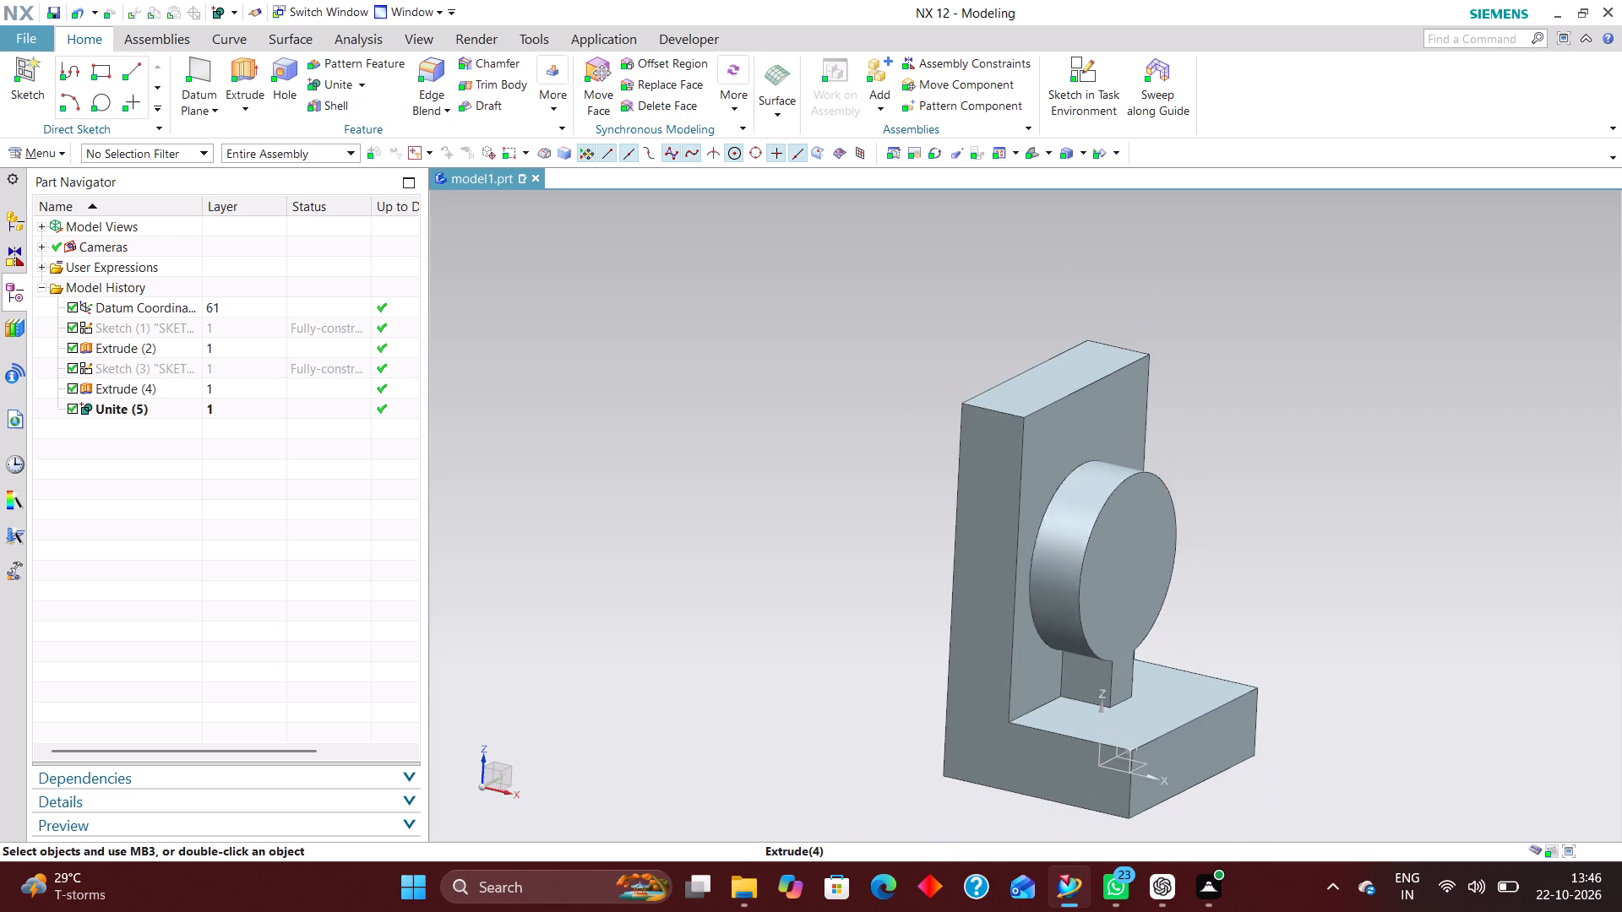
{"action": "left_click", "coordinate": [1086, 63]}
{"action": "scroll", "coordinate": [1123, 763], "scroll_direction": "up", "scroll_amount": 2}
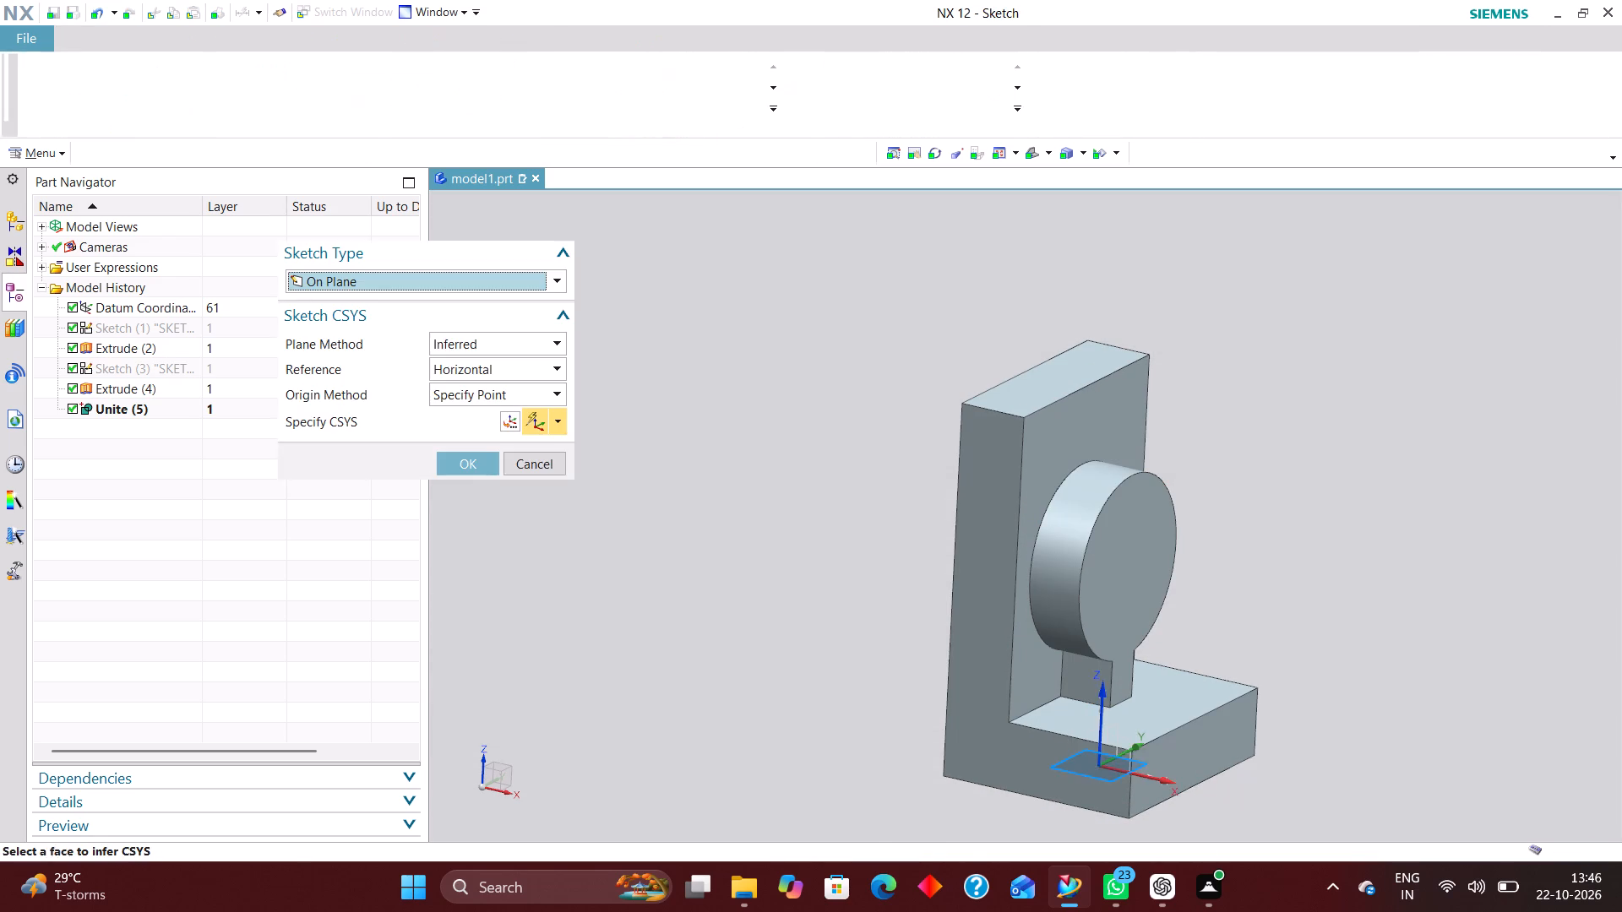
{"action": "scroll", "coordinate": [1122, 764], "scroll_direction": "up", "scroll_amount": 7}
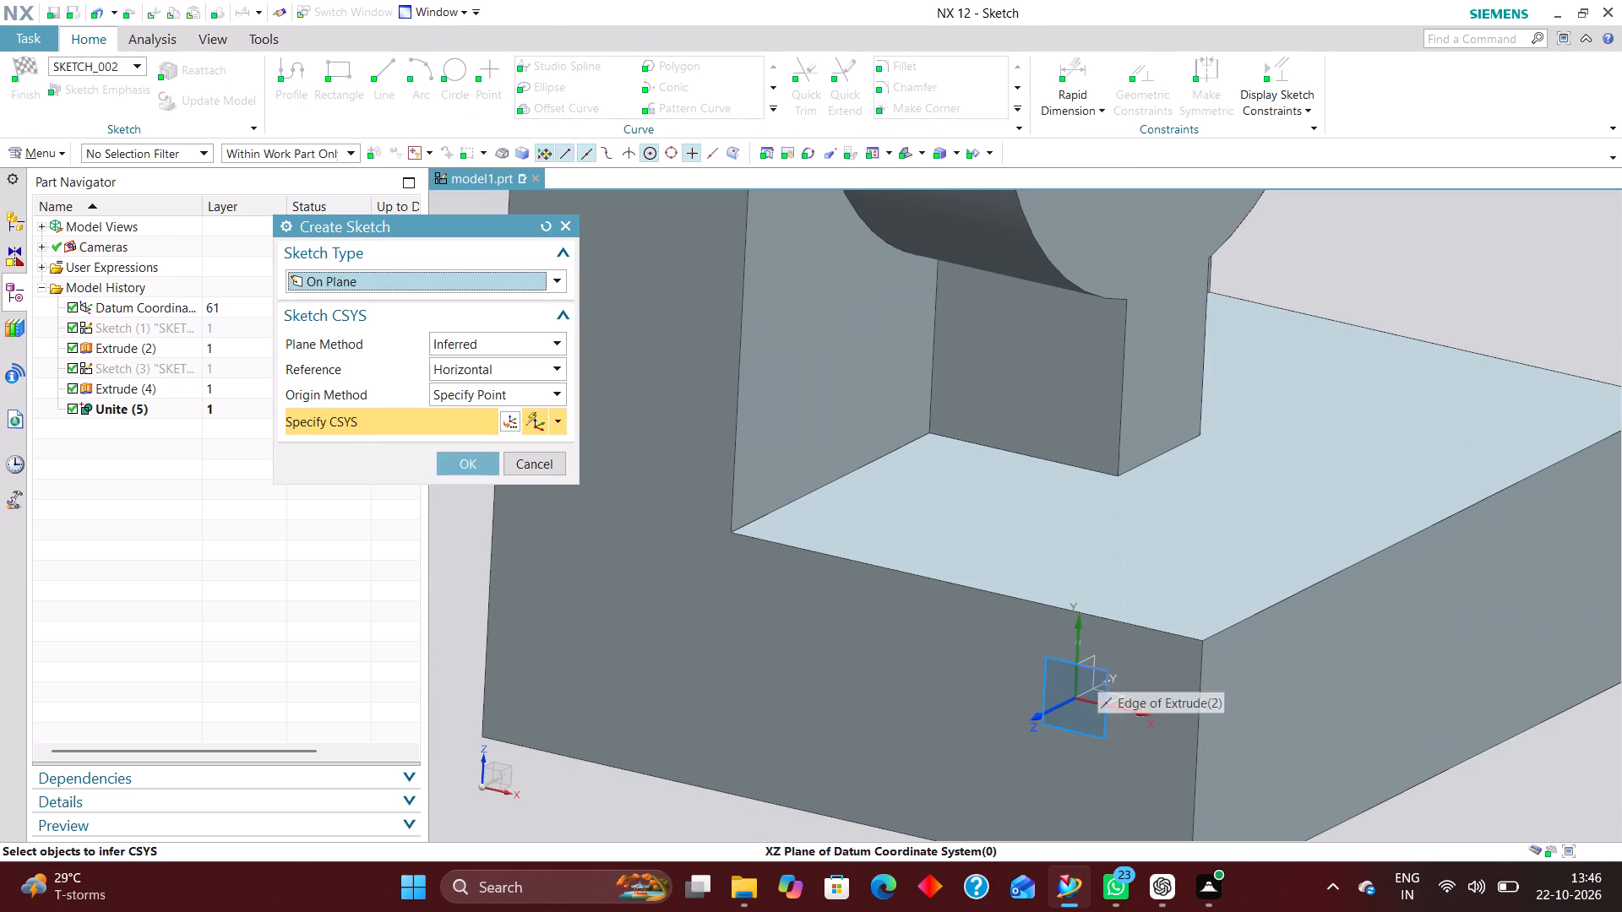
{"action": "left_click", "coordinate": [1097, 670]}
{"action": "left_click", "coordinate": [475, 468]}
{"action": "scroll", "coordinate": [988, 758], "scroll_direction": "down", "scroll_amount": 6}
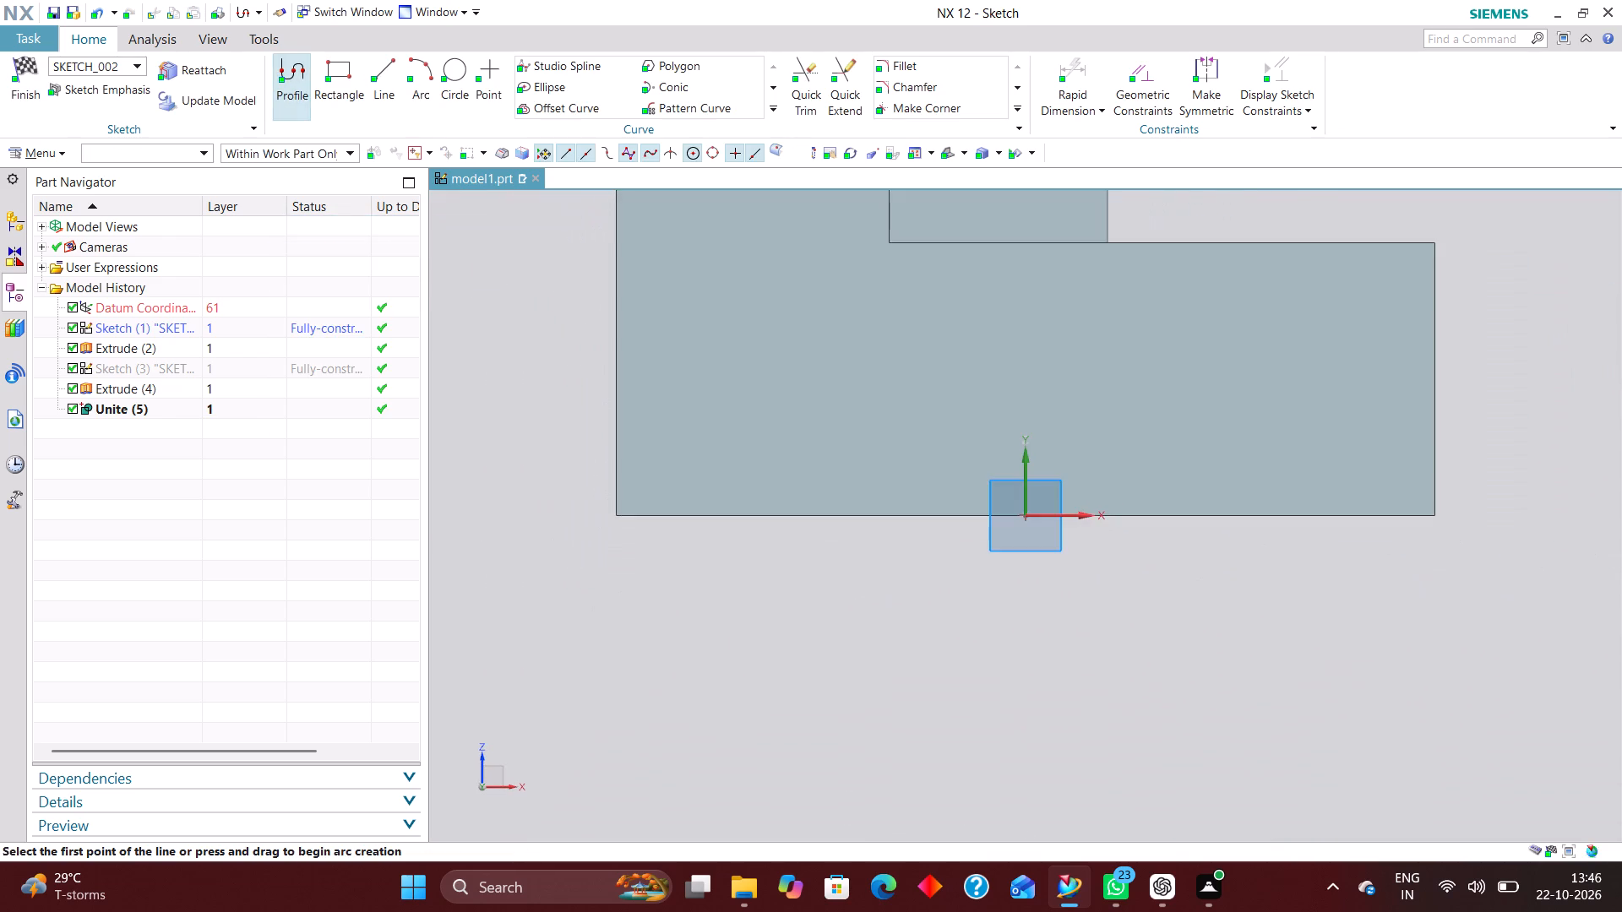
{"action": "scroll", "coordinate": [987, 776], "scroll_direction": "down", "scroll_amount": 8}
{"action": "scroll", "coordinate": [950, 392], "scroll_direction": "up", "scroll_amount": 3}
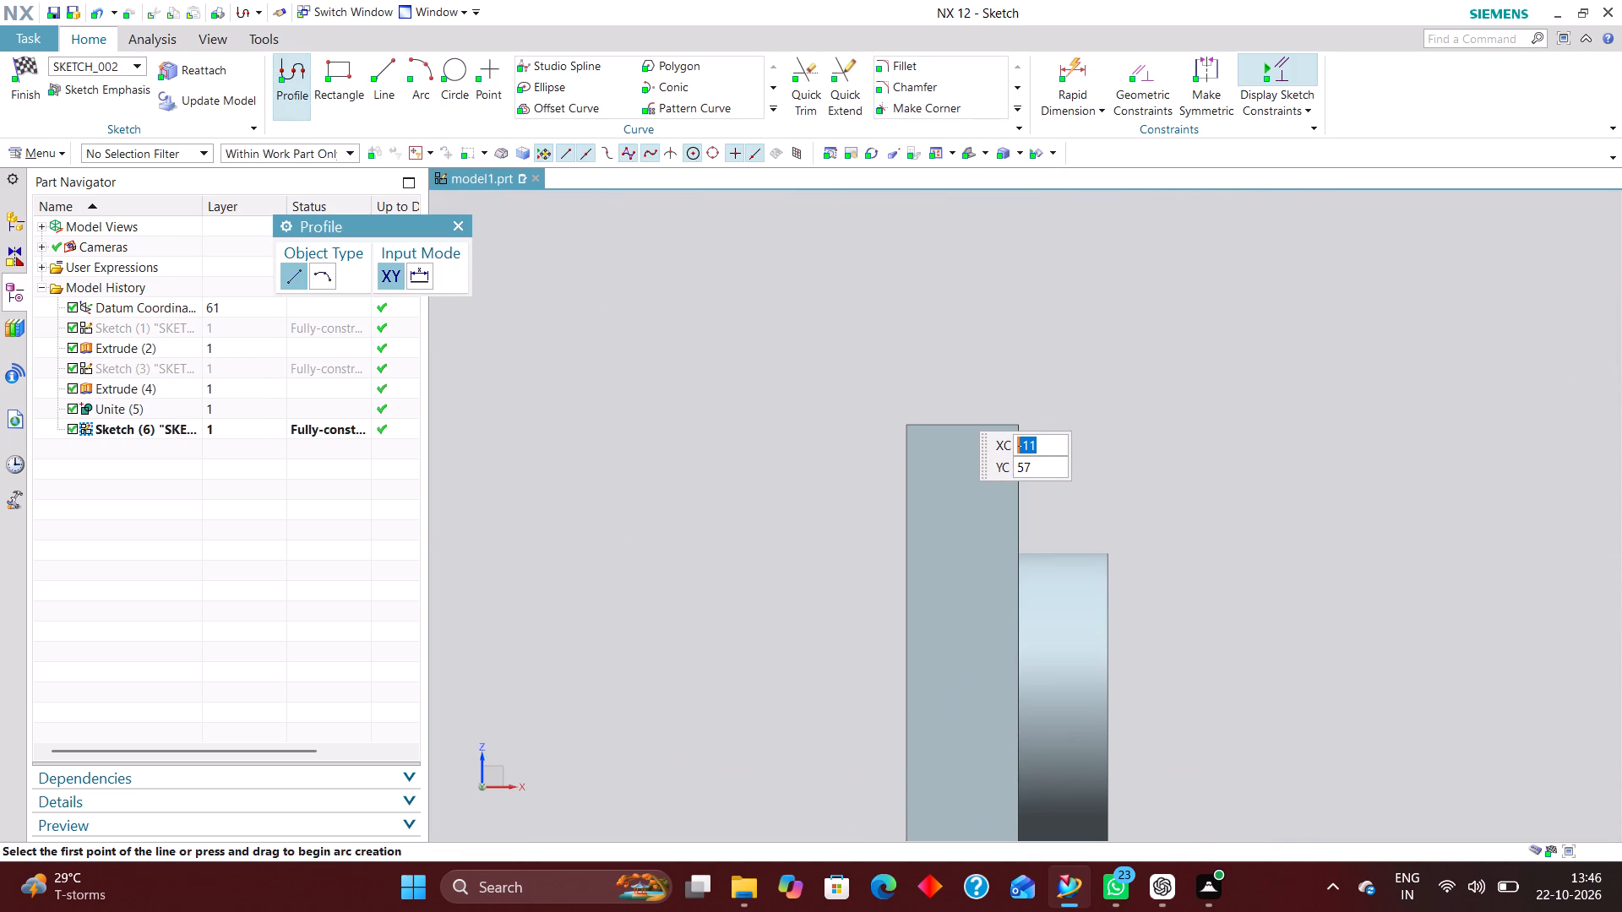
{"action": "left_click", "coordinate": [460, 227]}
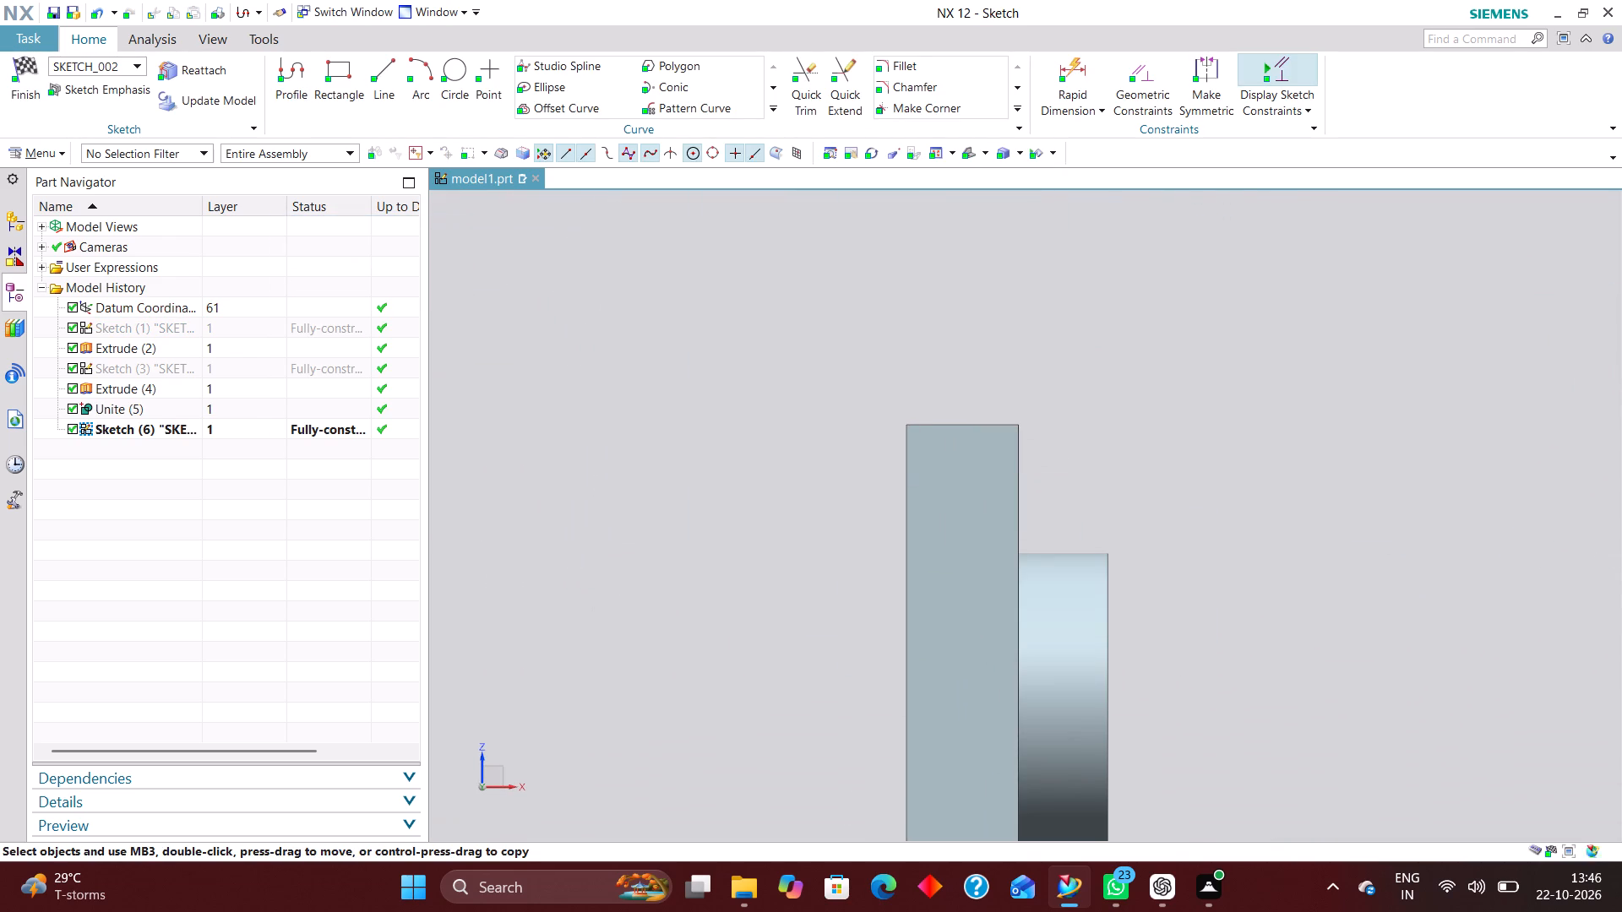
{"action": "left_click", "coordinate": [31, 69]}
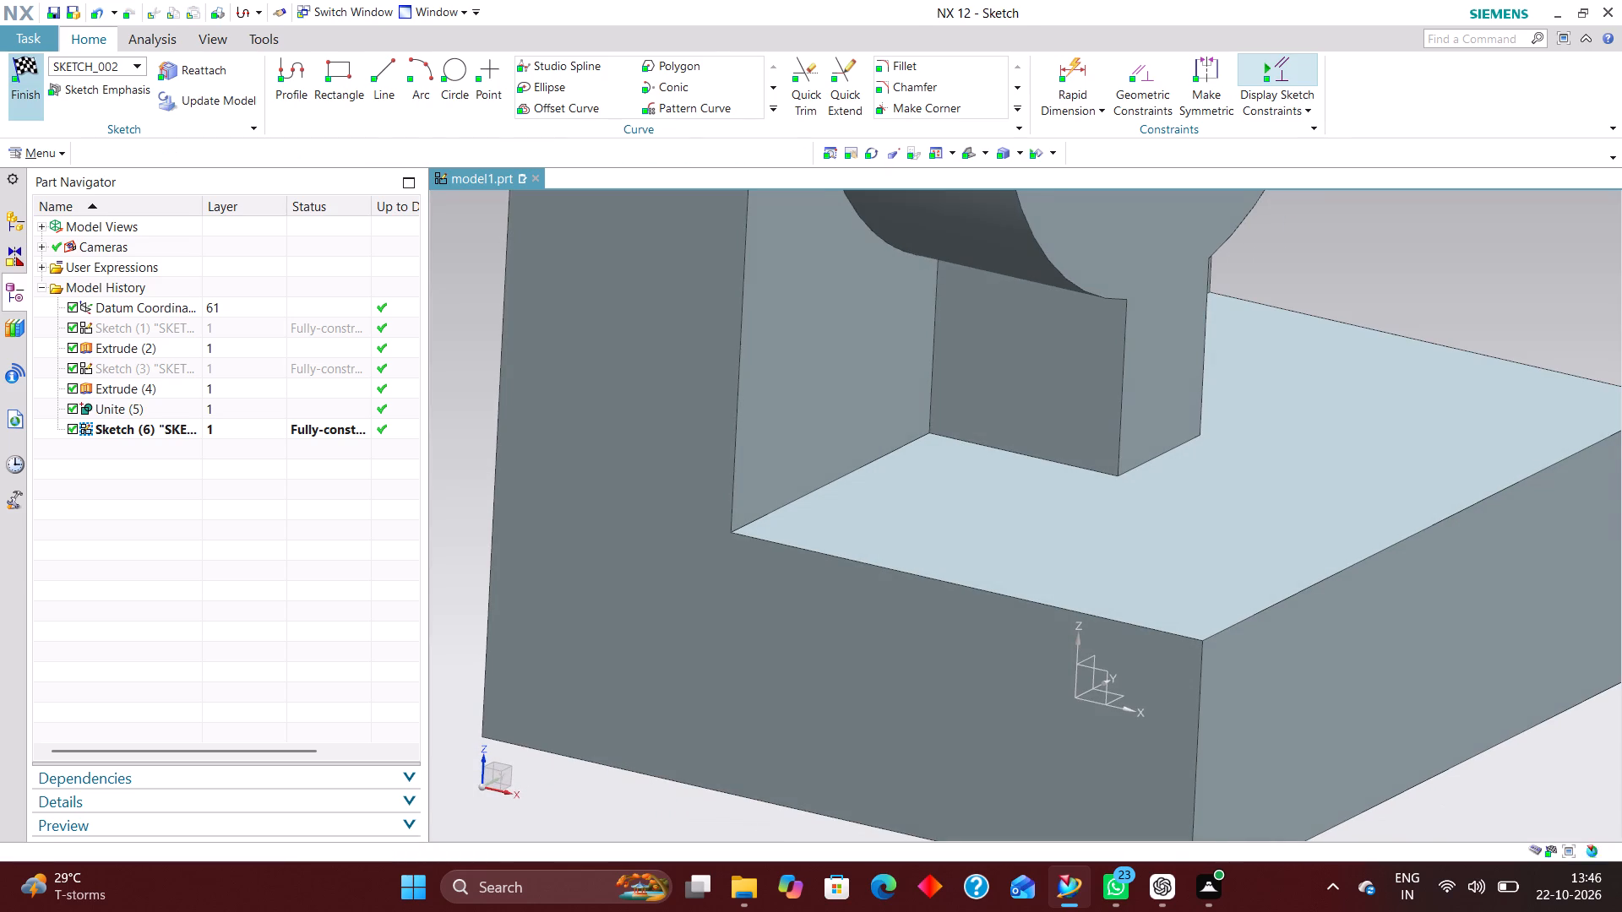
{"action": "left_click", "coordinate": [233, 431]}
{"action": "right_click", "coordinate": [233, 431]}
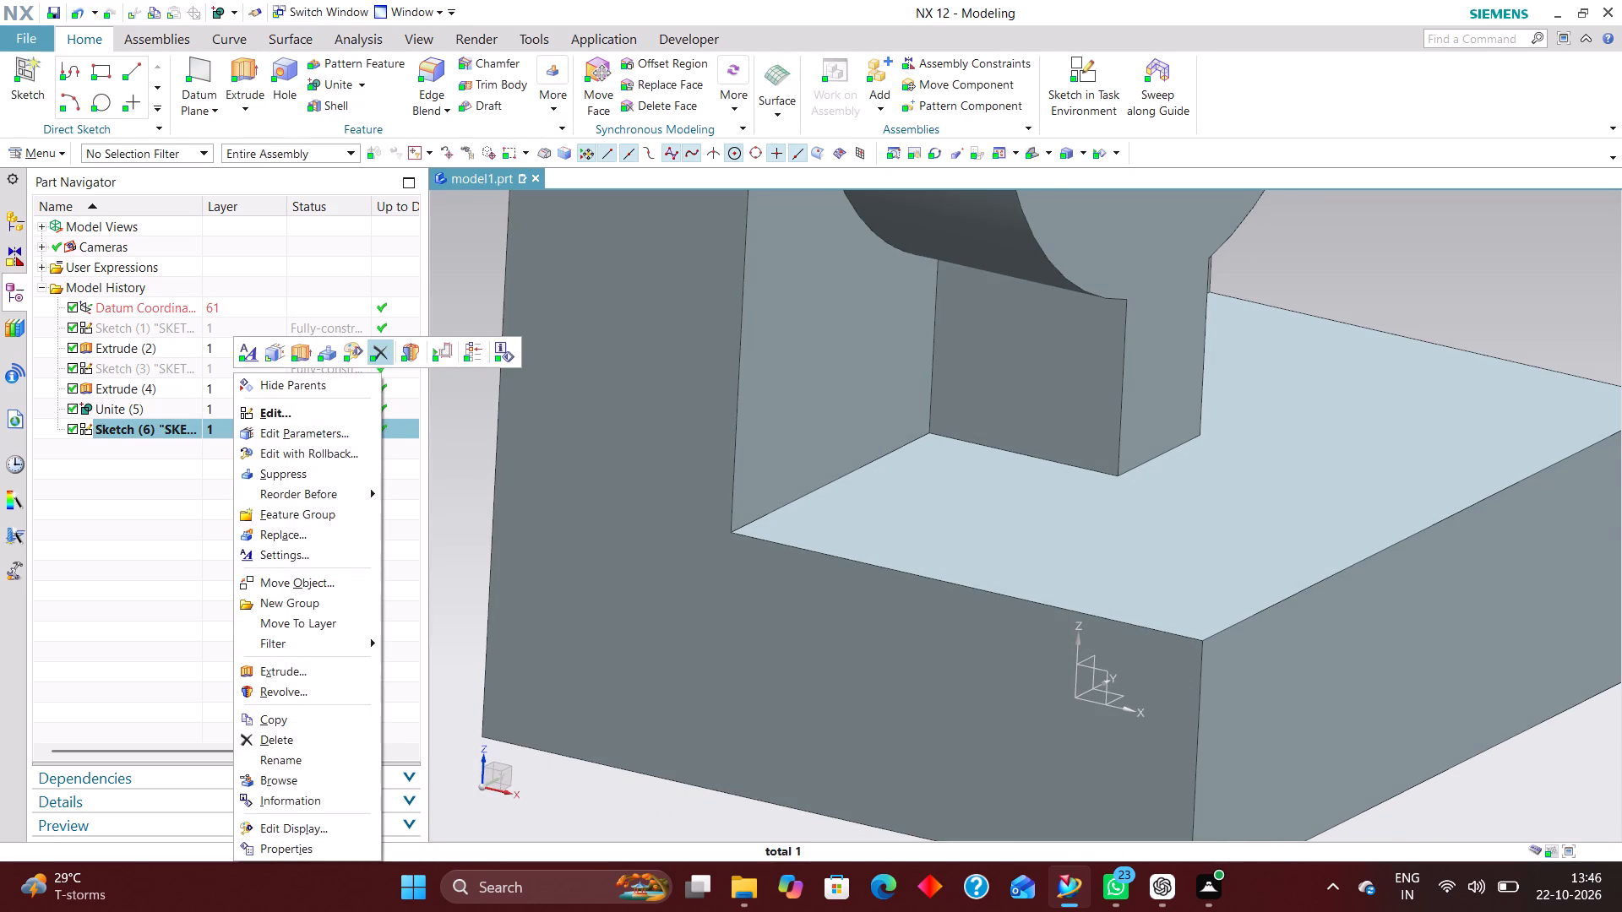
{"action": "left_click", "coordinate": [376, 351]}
Start a new sketch on the YZ plane of the datum coordinate system.
{"action": "scroll", "coordinate": [840, 633], "scroll_direction": "down", "scroll_amount": 9}
{"action": "middle_click_drag", "start_coordinate": [1045, 687], "coordinate": [960, 685]}
{"action": "middle_click_drag", "start_coordinate": [949, 694], "coordinate": [943, 708]}
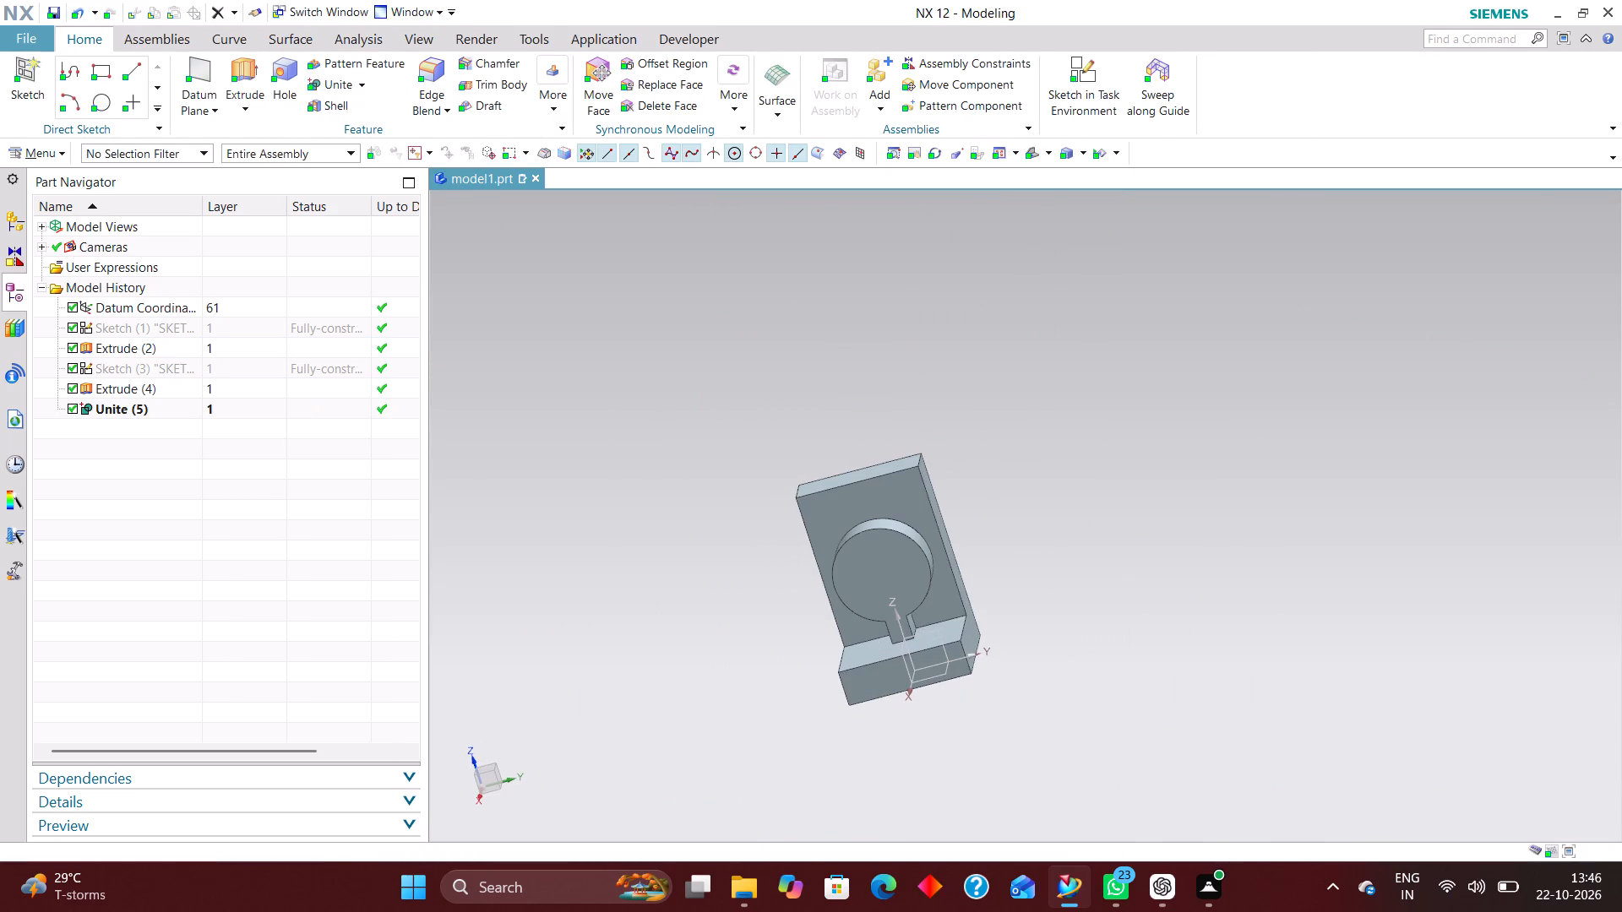
{"action": "middle_click_drag", "start_coordinate": [1006, 594], "coordinate": [1031, 575]}
{"action": "scroll", "coordinate": [949, 690], "scroll_direction": "up", "scroll_amount": 3}
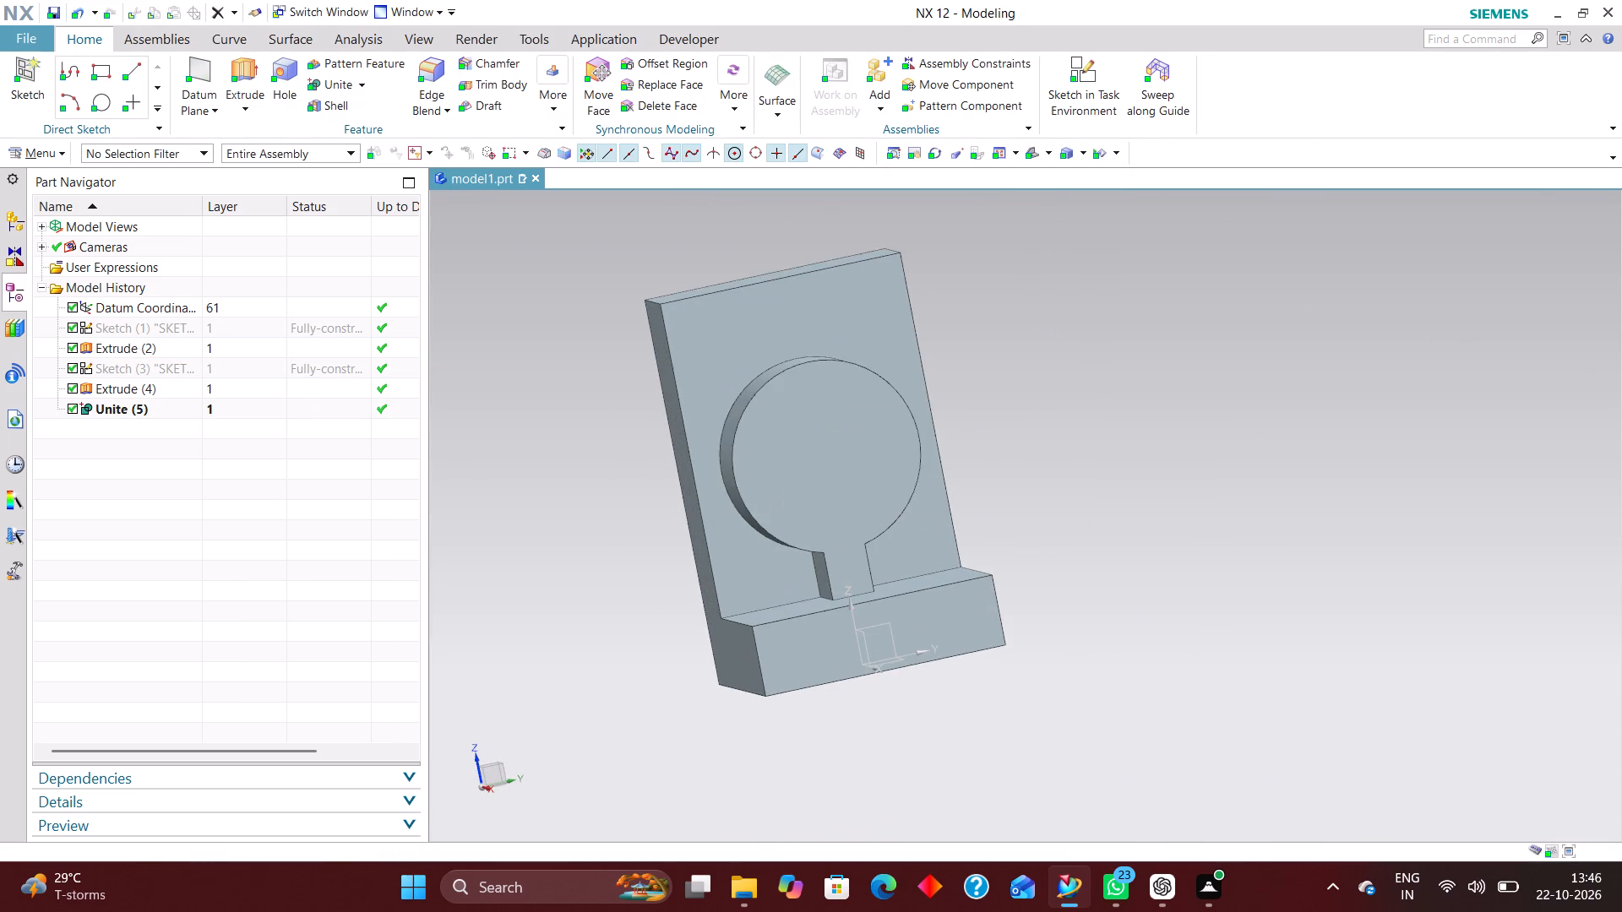
{"action": "scroll", "coordinate": [894, 765], "scroll_direction": "down", "scroll_amount": 2}
{"action": "middle_click_drag", "start_coordinate": [920, 768], "coordinate": [934, 768]}
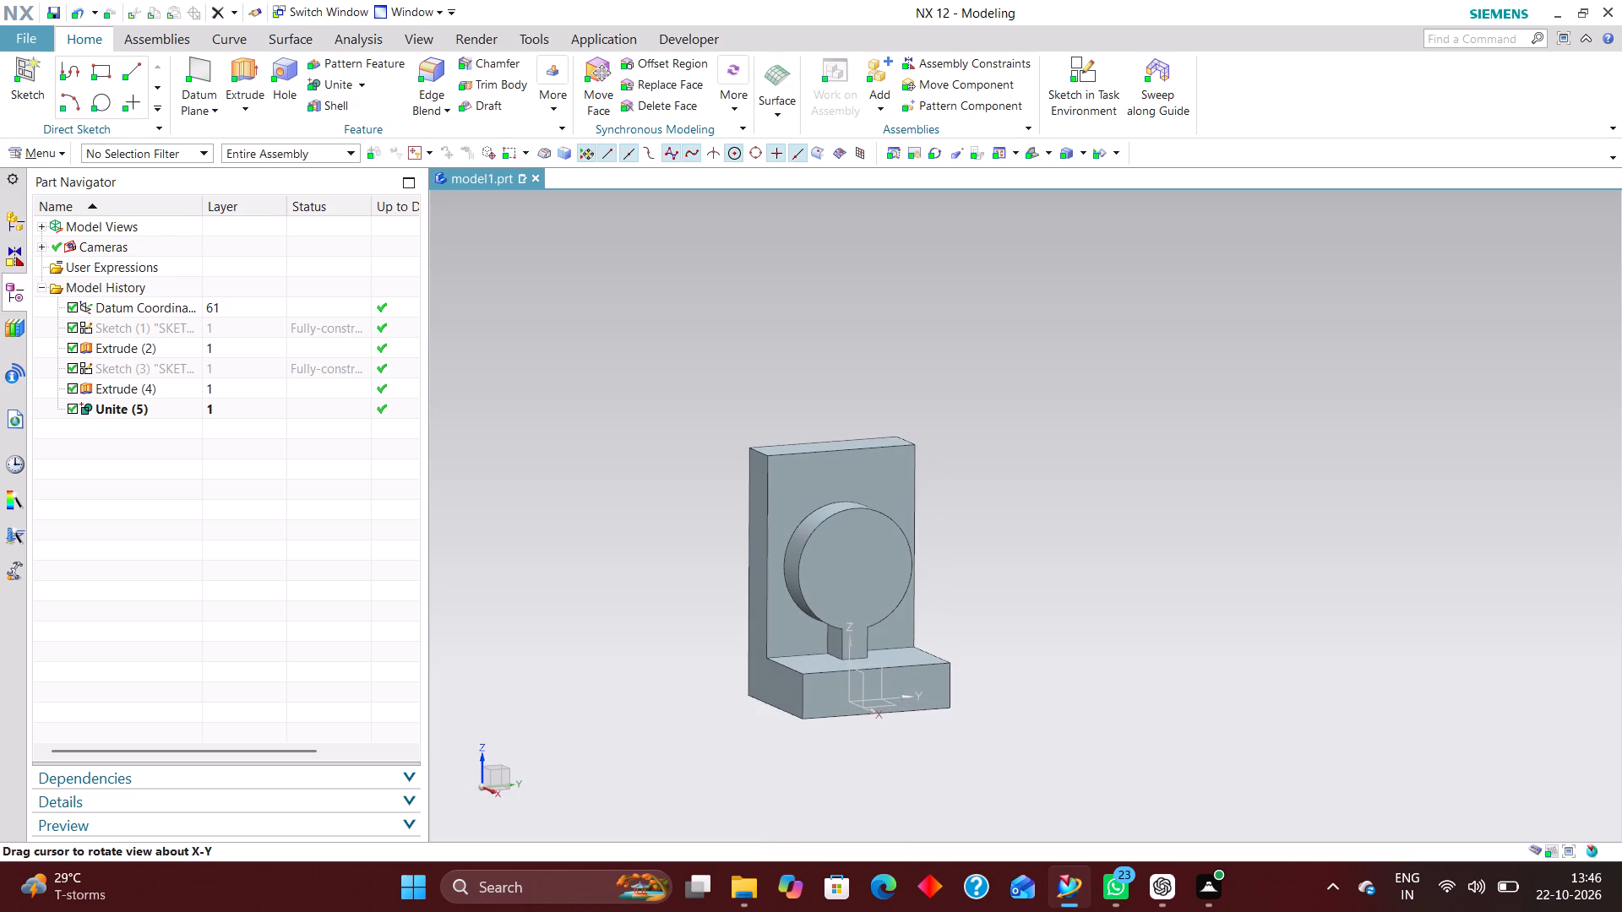
{"action": "left_click", "coordinate": [1086, 66]}
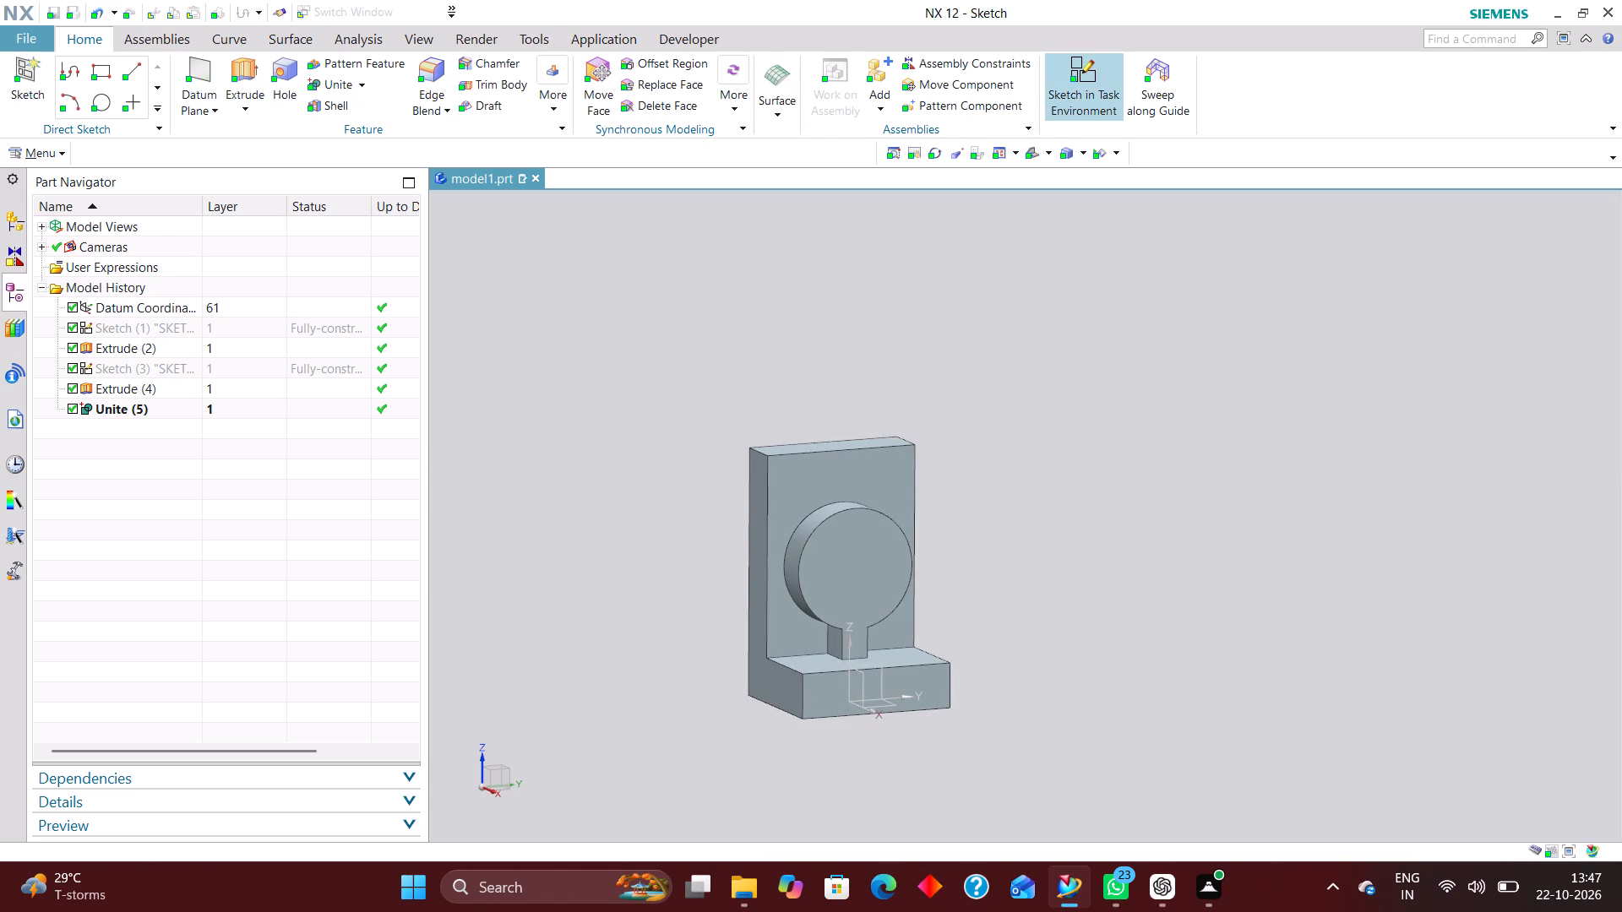
{"action": "scroll", "coordinate": [894, 656], "scroll_direction": "up", "scroll_amount": 2}
{"action": "left_click", "coordinate": [851, 687]}
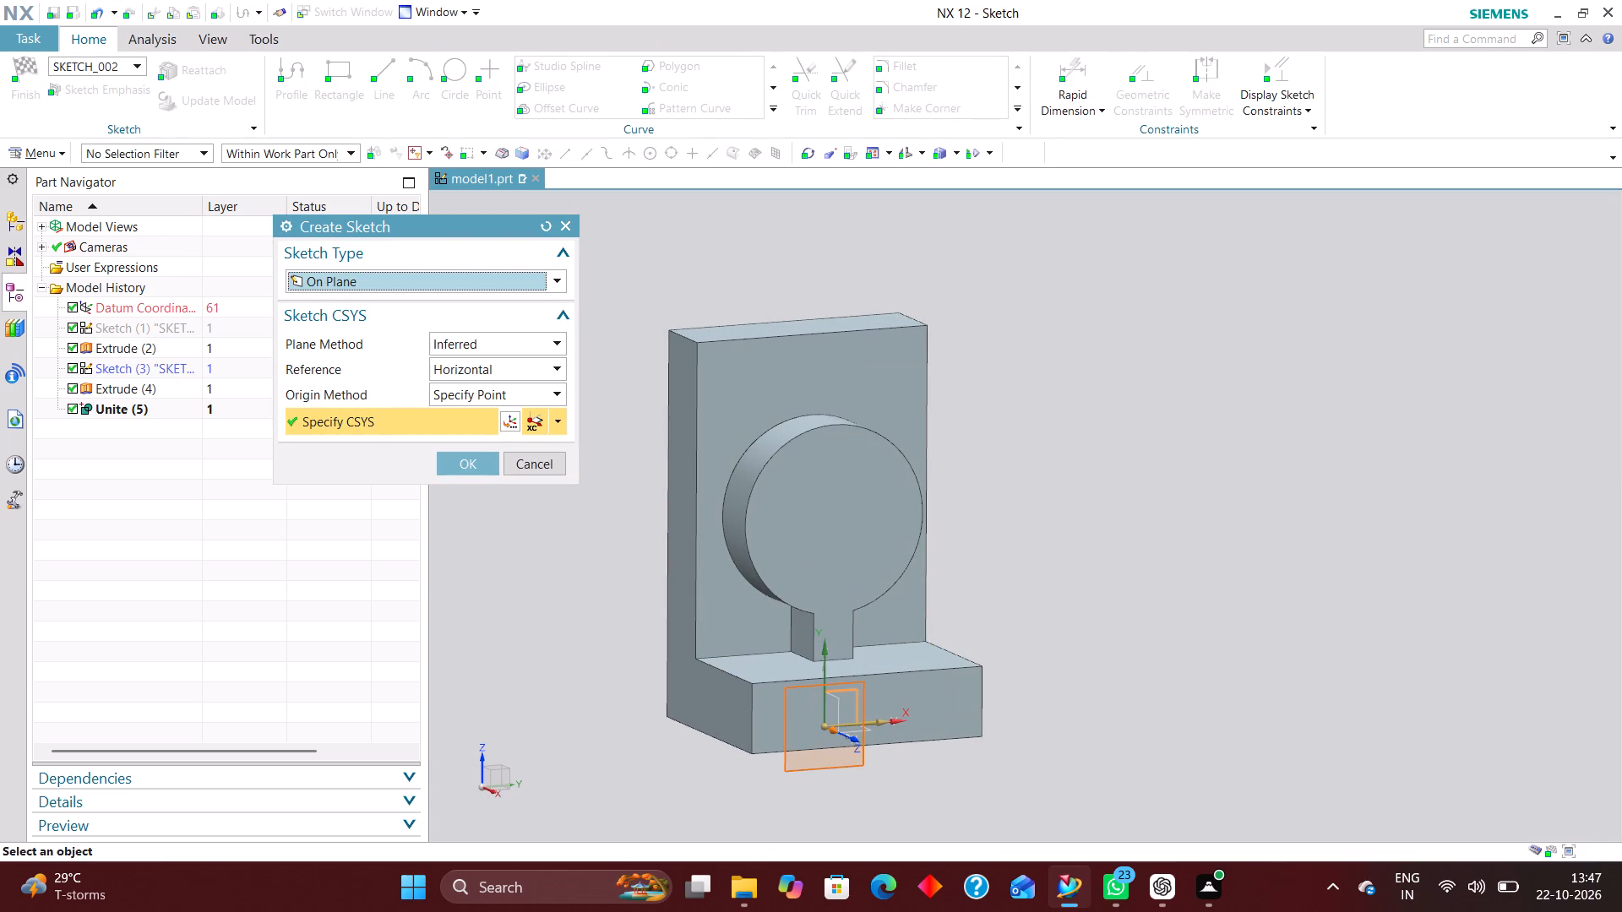
{"action": "left_click", "coordinate": [466, 469]}
Draw a rectangle about 43 mm wide and 17 mm high overlapping the upright leg's top edge and extending past both sides.
{"action": "scroll", "coordinate": [874, 800], "scroll_direction": "down", "scroll_amount": 3}
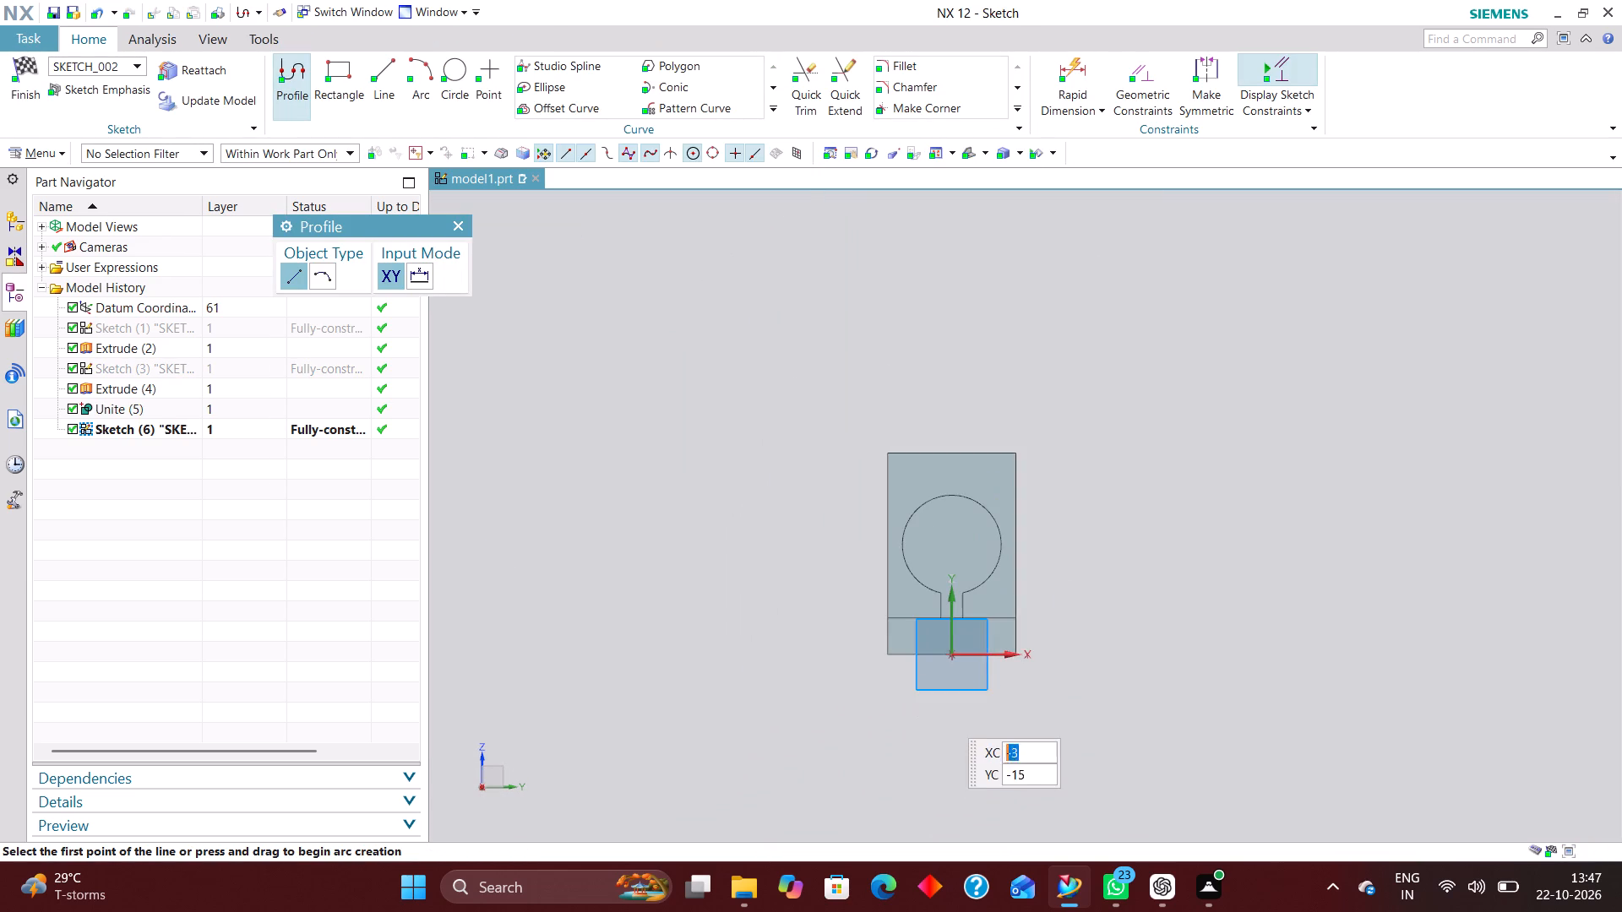
{"action": "scroll", "coordinate": [936, 727], "scroll_direction": "down", "scroll_amount": 1}
{"action": "scroll", "coordinate": [959, 544], "scroll_direction": "up", "scroll_amount": 5}
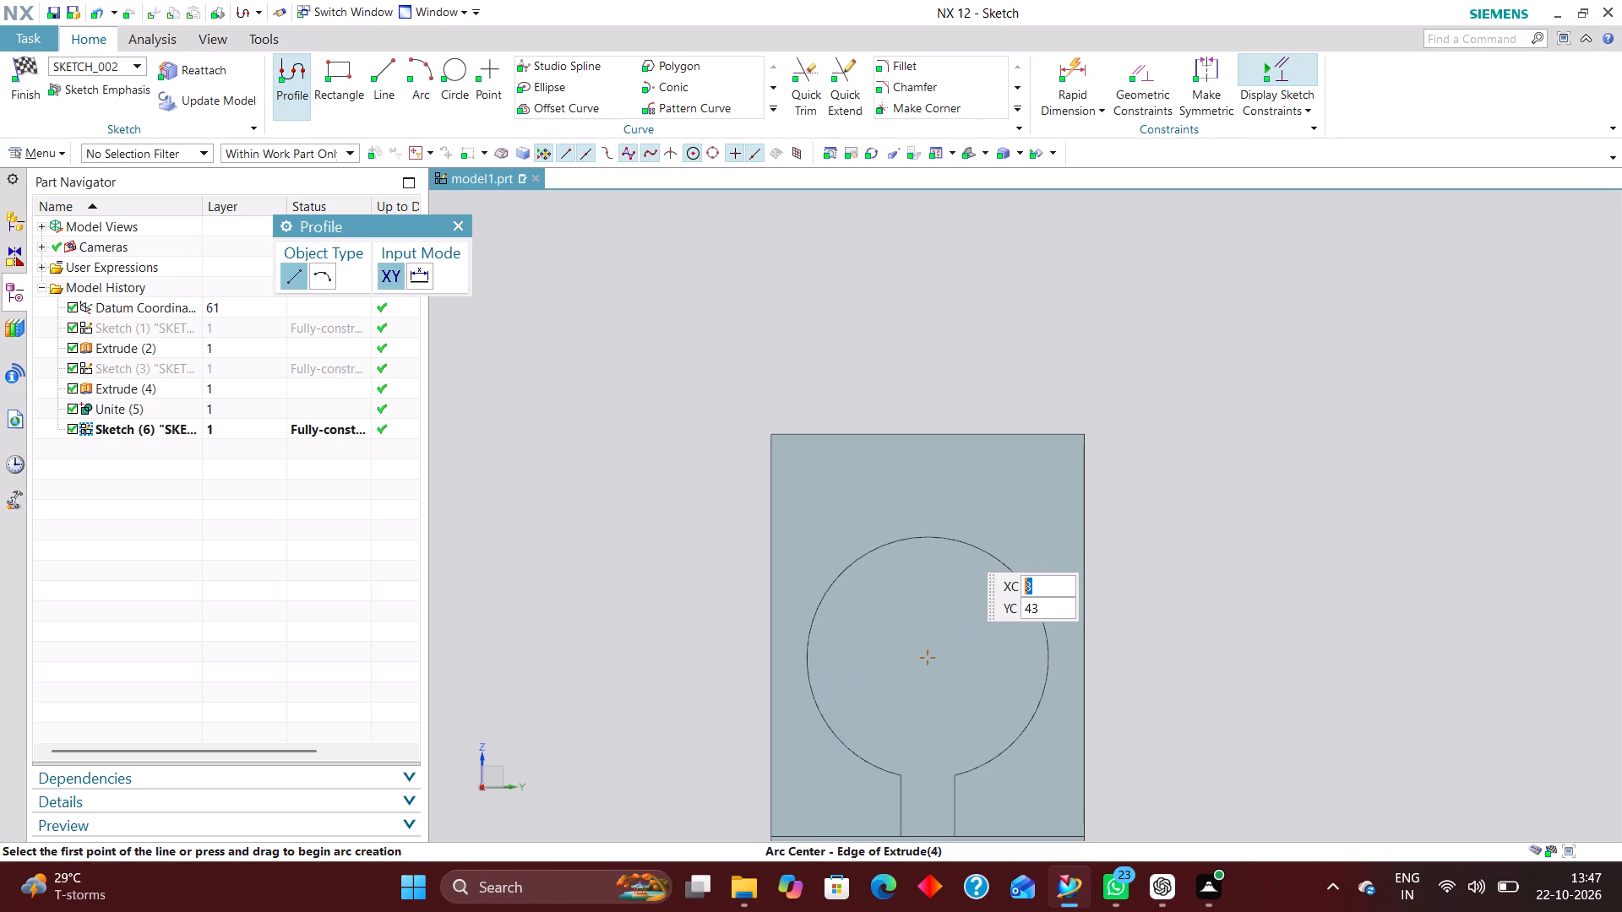
{"action": "scroll", "coordinate": [819, 430], "scroll_direction": "down", "scroll_amount": 2}
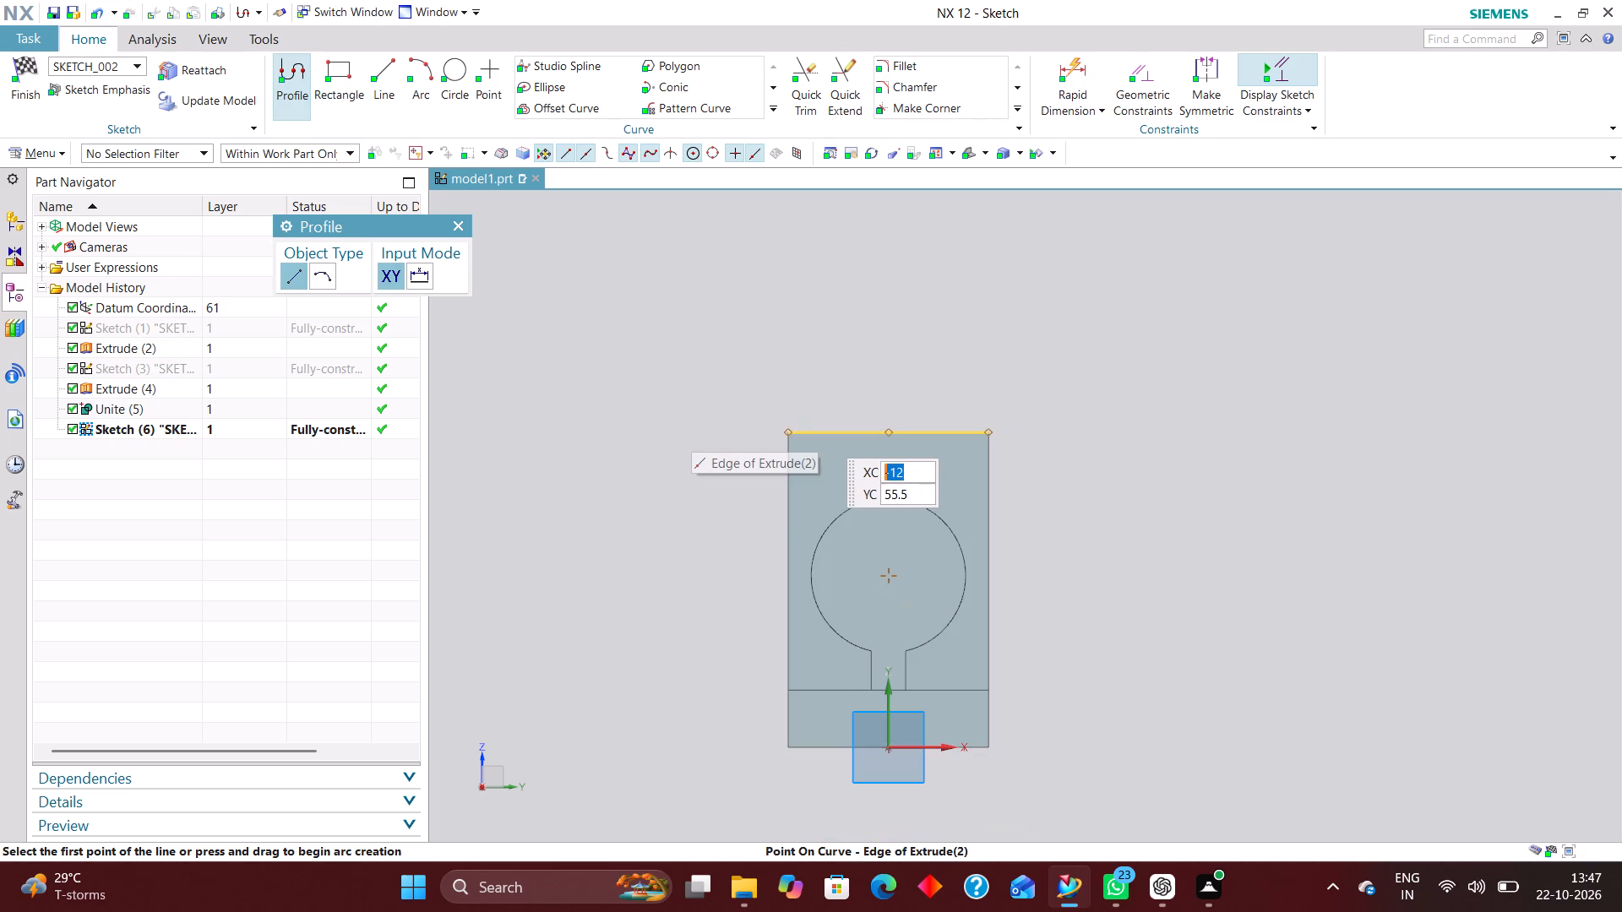
{"action": "scroll", "coordinate": [814, 460], "scroll_direction": "up", "scroll_amount": 1}
{"action": "left_click", "coordinate": [353, 78]}
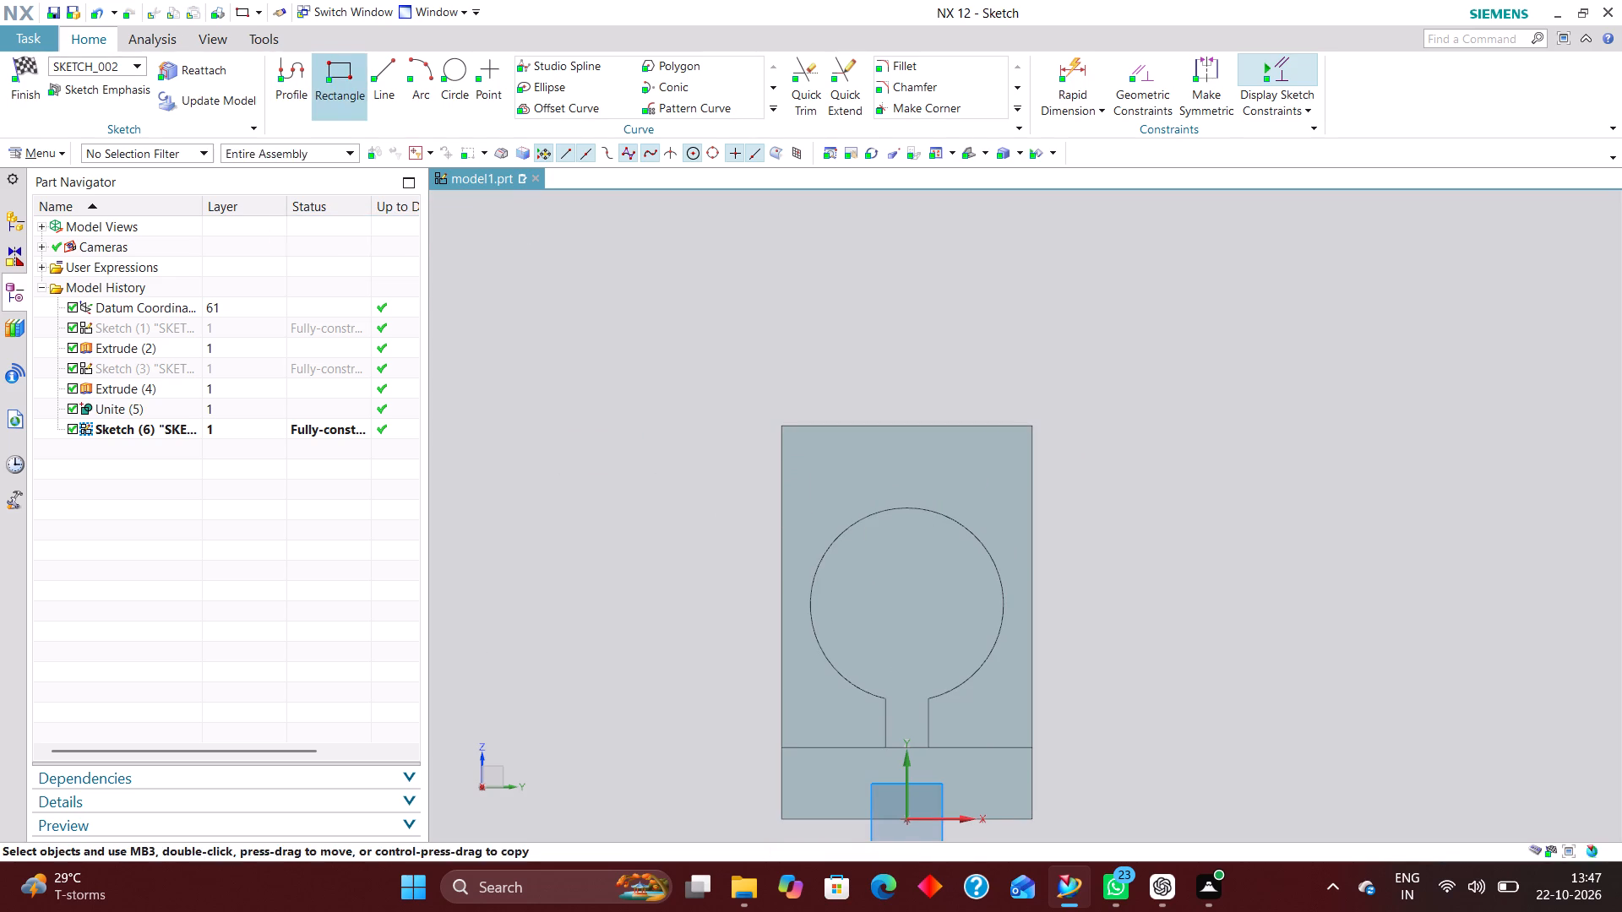
{"action": "left_click", "coordinate": [764, 331]}
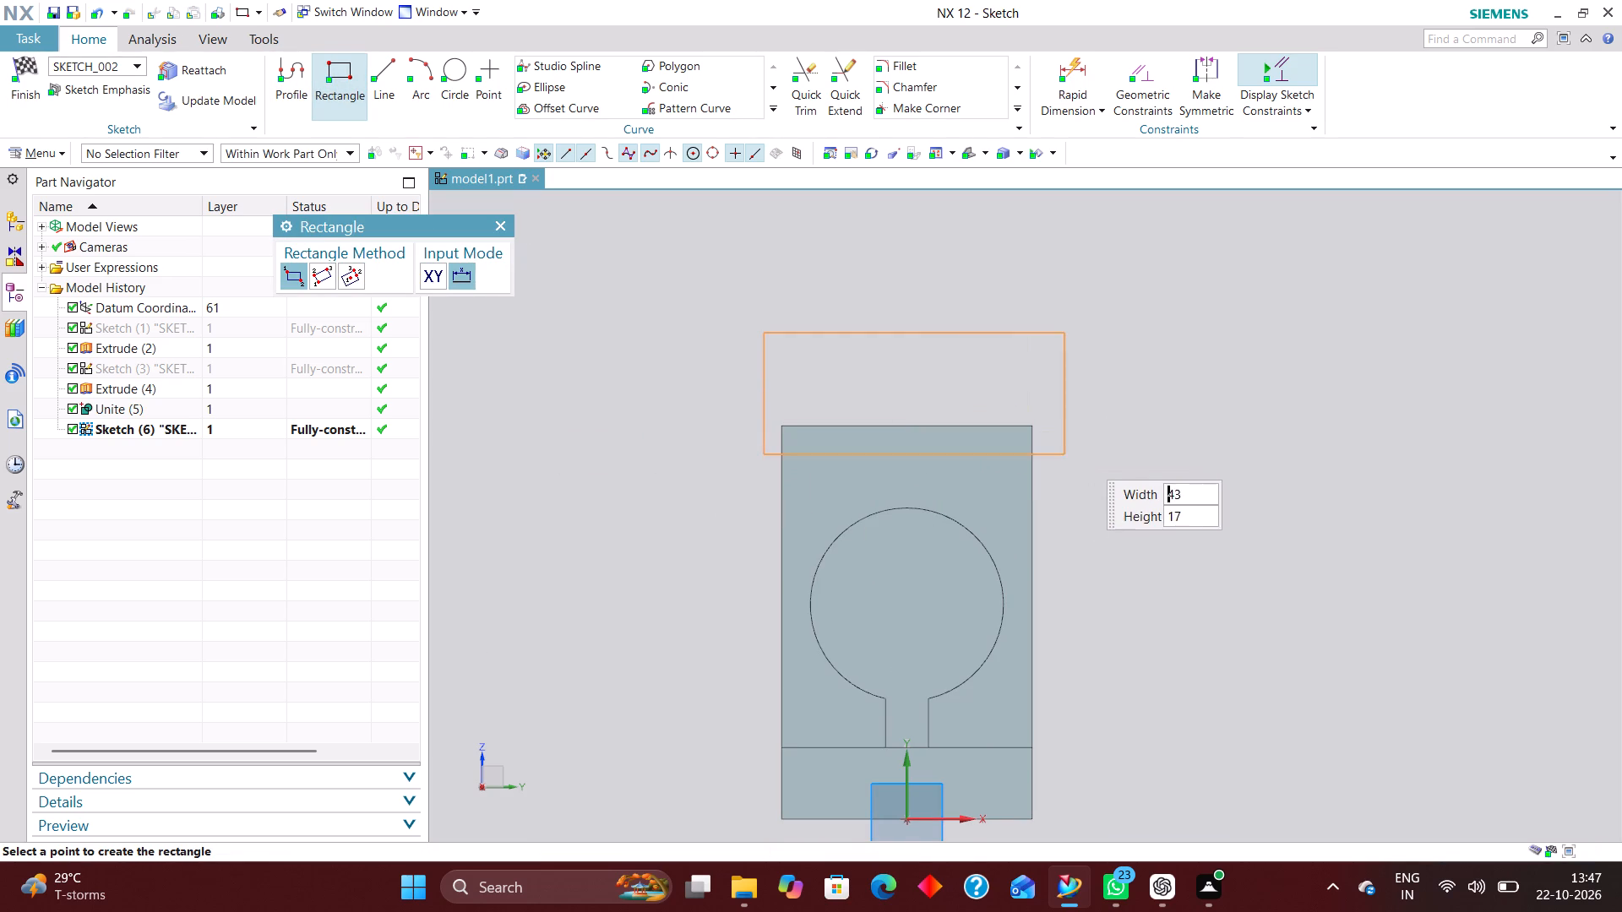
{"action": "left_click", "coordinate": [1062, 449]}
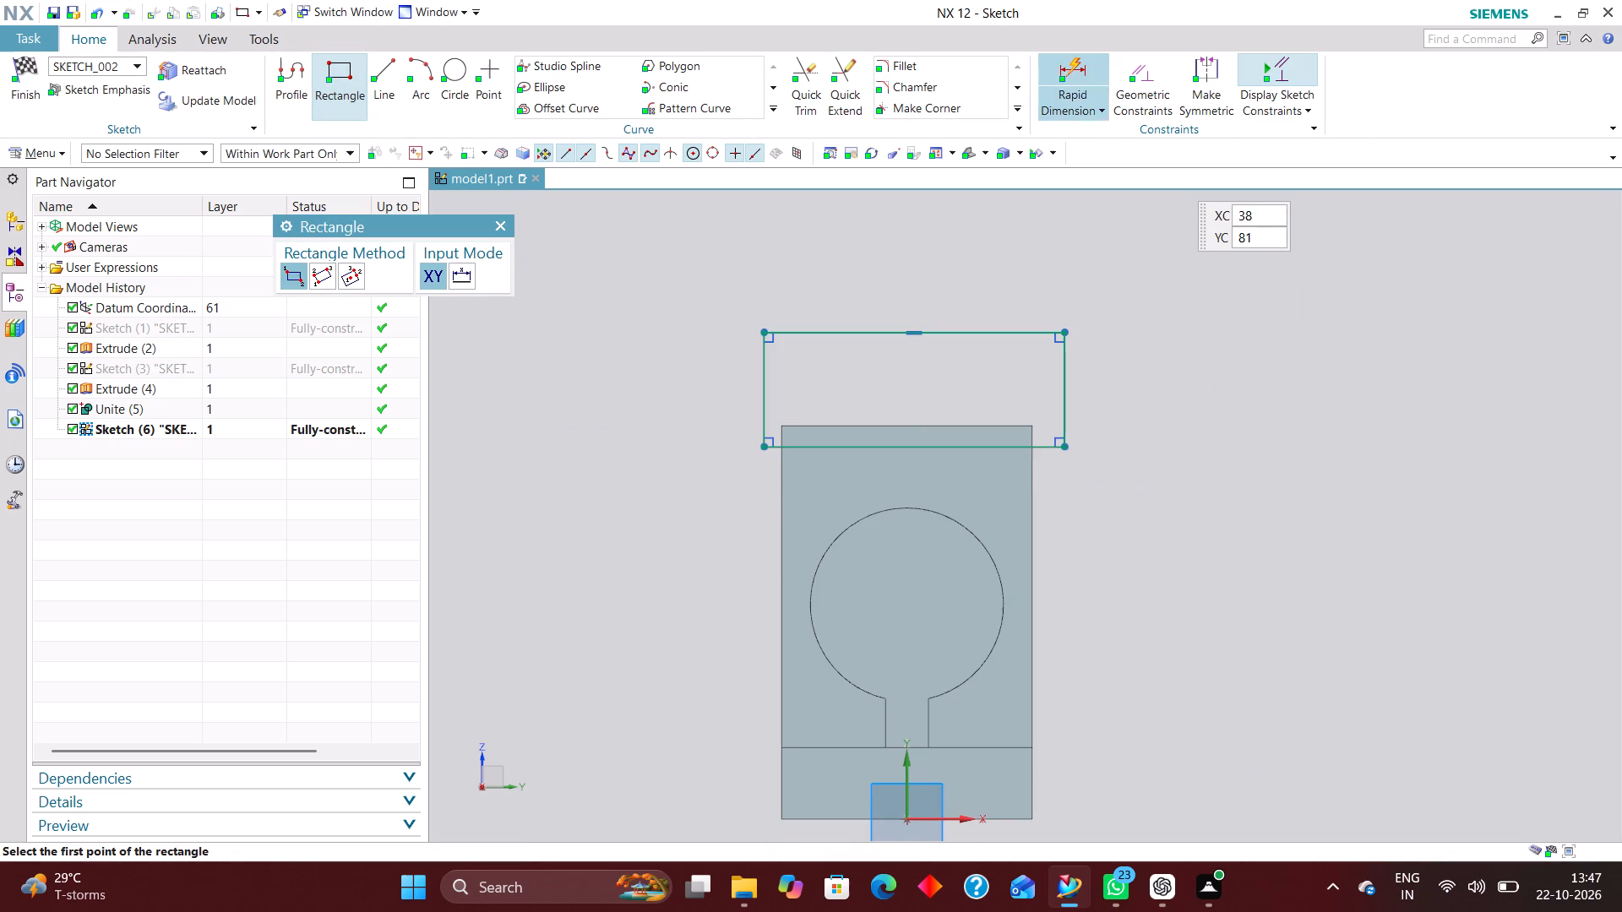
Dimension the rectangle's lower edge 55 mm above the sketch's horizontal axis.
{"action": "left_click", "coordinate": [1091, 72]}
{"action": "scroll", "coordinate": [999, 703], "scroll_direction": "down", "scroll_amount": 1}
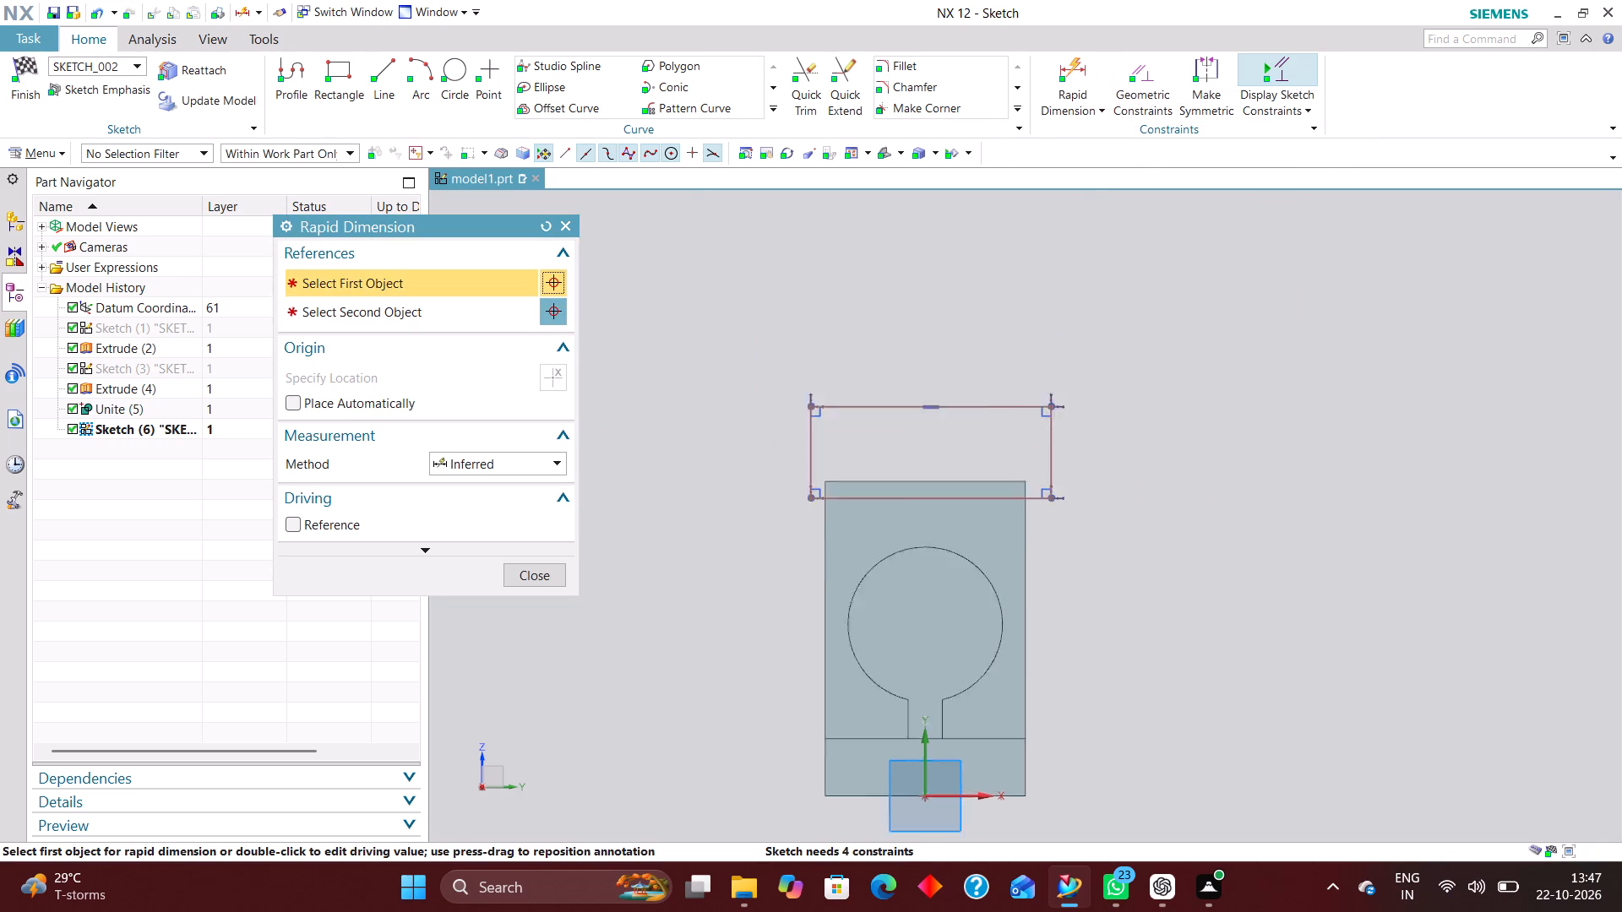
{"action": "scroll", "coordinate": [997, 703], "scroll_direction": "down", "scroll_amount": 1}
{"action": "scroll", "coordinate": [994, 750], "scroll_direction": "up", "scroll_amount": 3}
{"action": "left_click", "coordinate": [939, 795]}
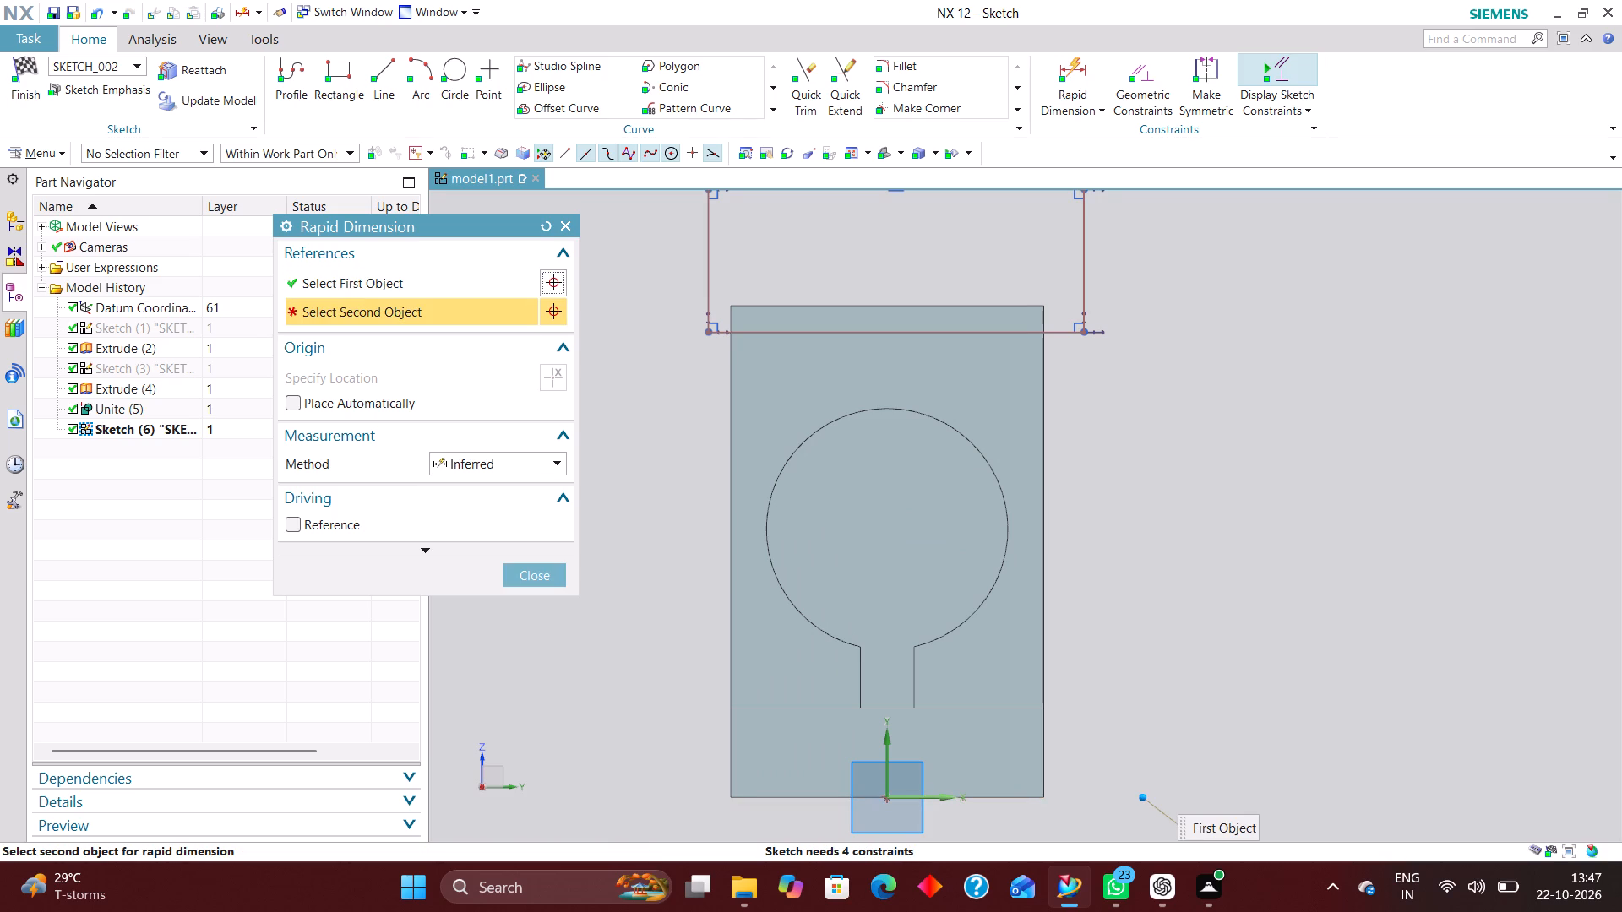
{"action": "left_click", "coordinate": [1048, 332]}
{"action": "left_click", "coordinate": [1273, 475]}
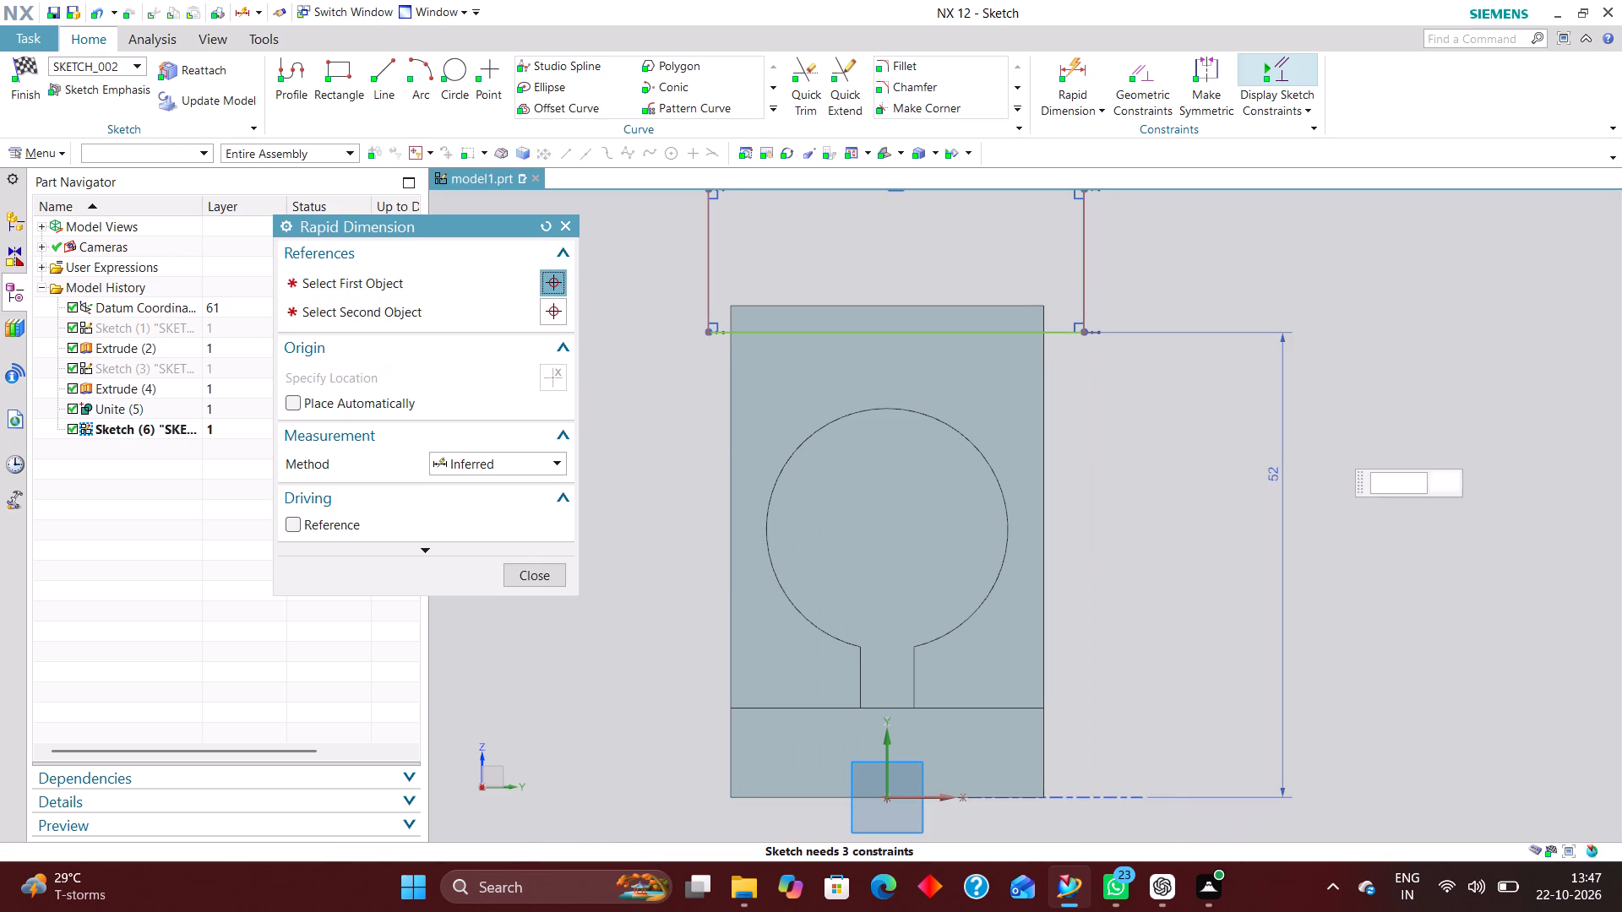
{"action": "type", "text": "55"}
{"action": "key", "text": "Return"}
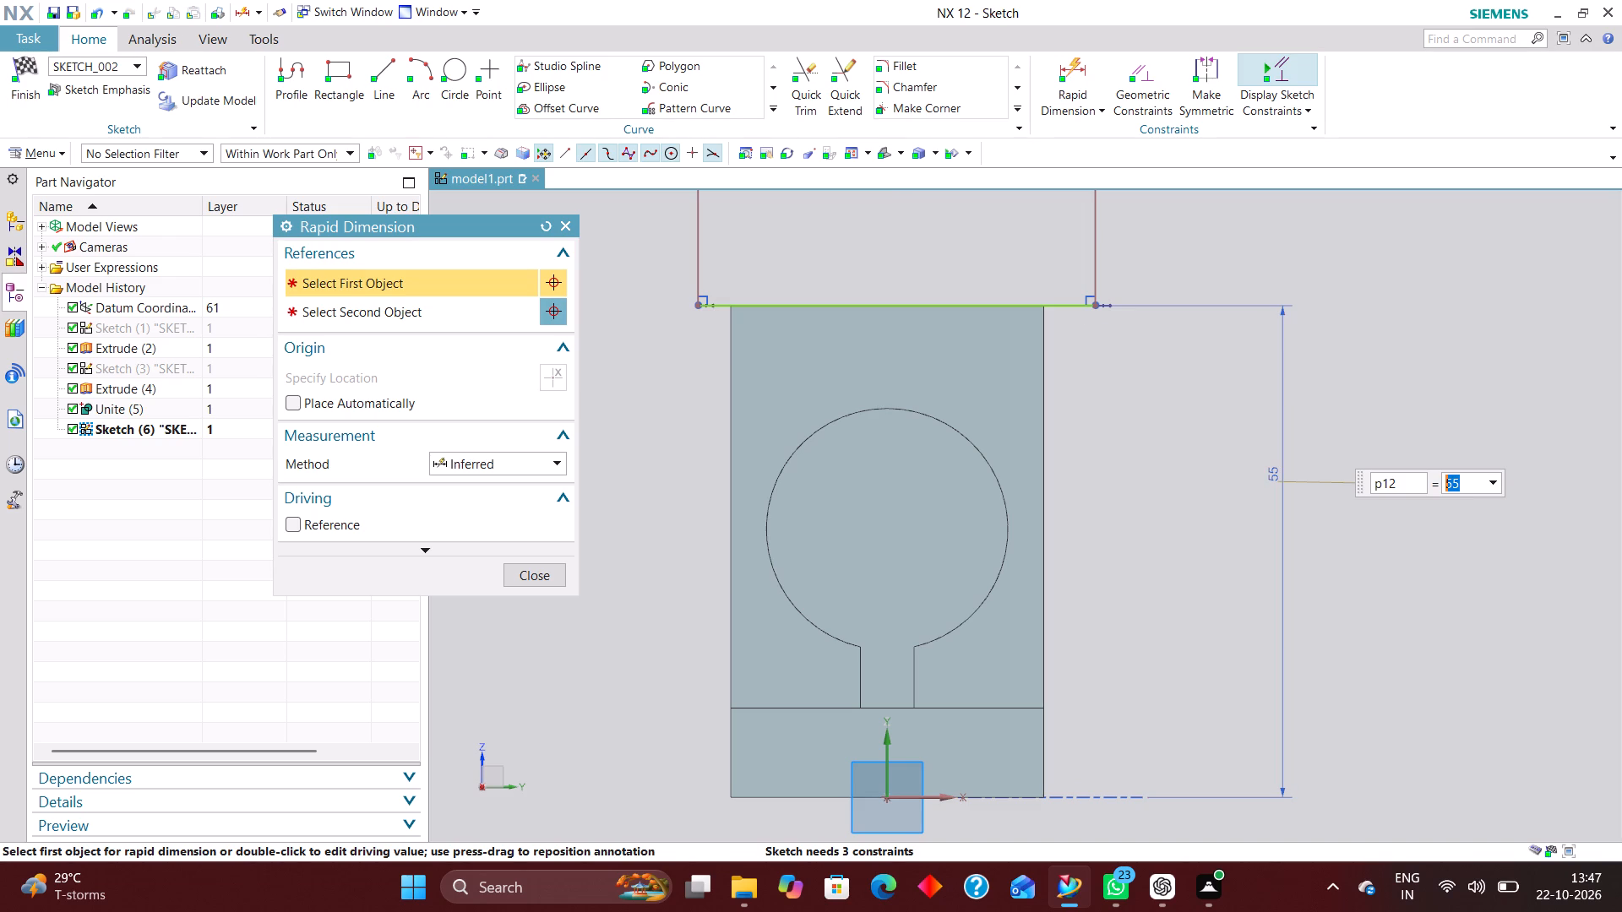
Dimension the rectangle's height as 20 mm.
{"action": "scroll", "coordinate": [1216, 742], "scroll_direction": "down", "scroll_amount": 3}
{"action": "scroll", "coordinate": [1196, 534], "scroll_direction": "up", "scroll_amount": 4}
{"action": "left_click", "coordinate": [1095, 470]}
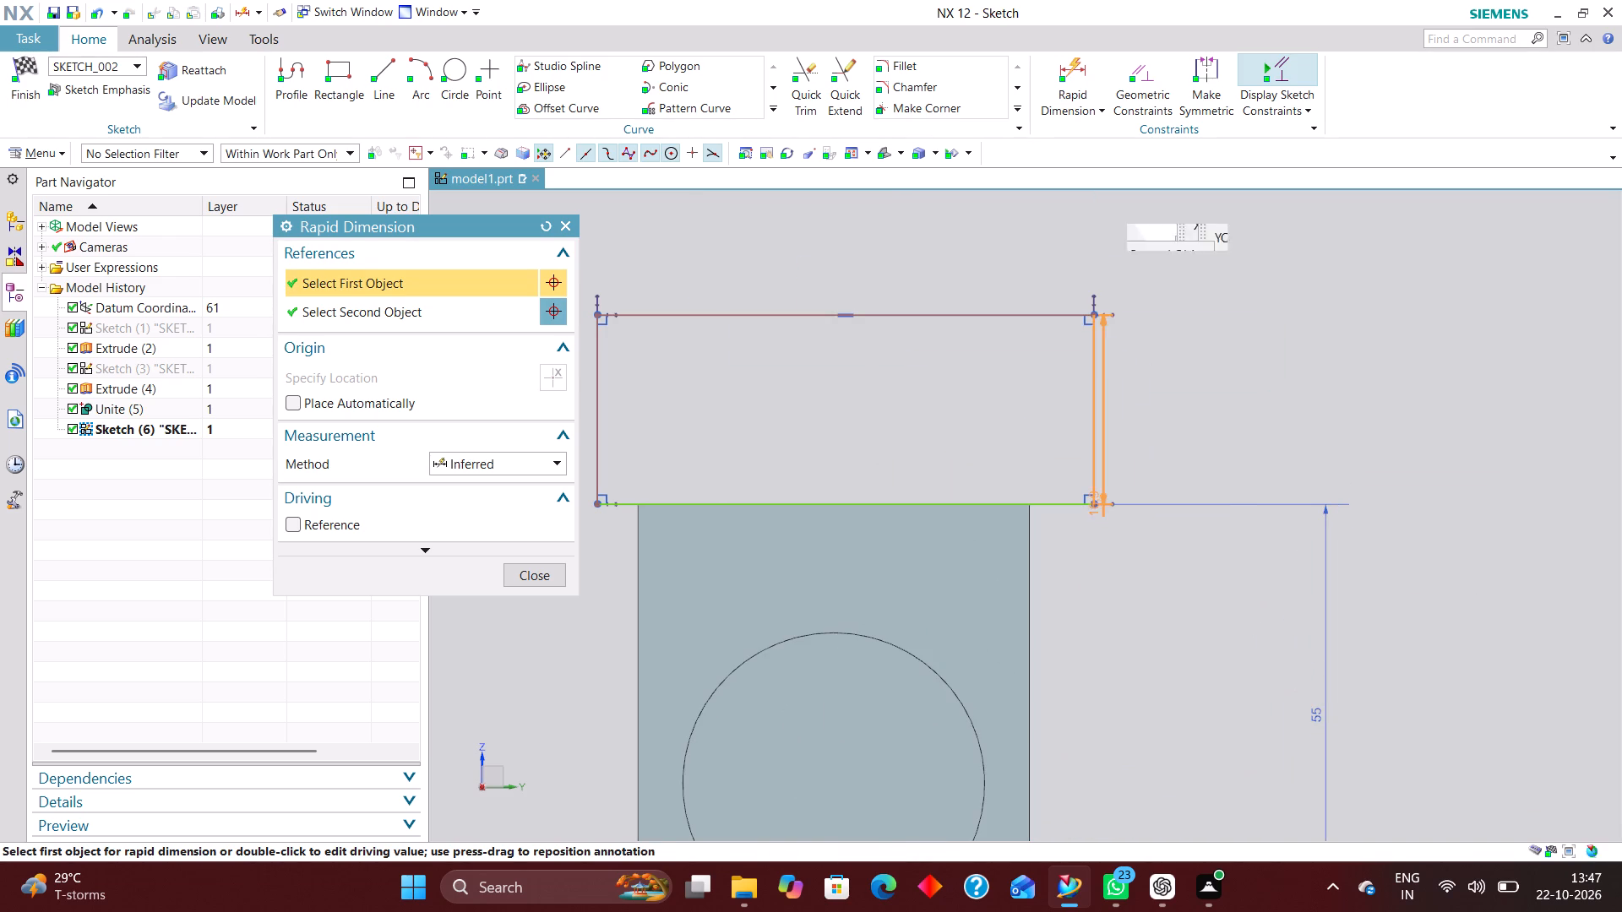
{"action": "left_click", "coordinate": [1233, 401]}
{"action": "type", "text": "20"}
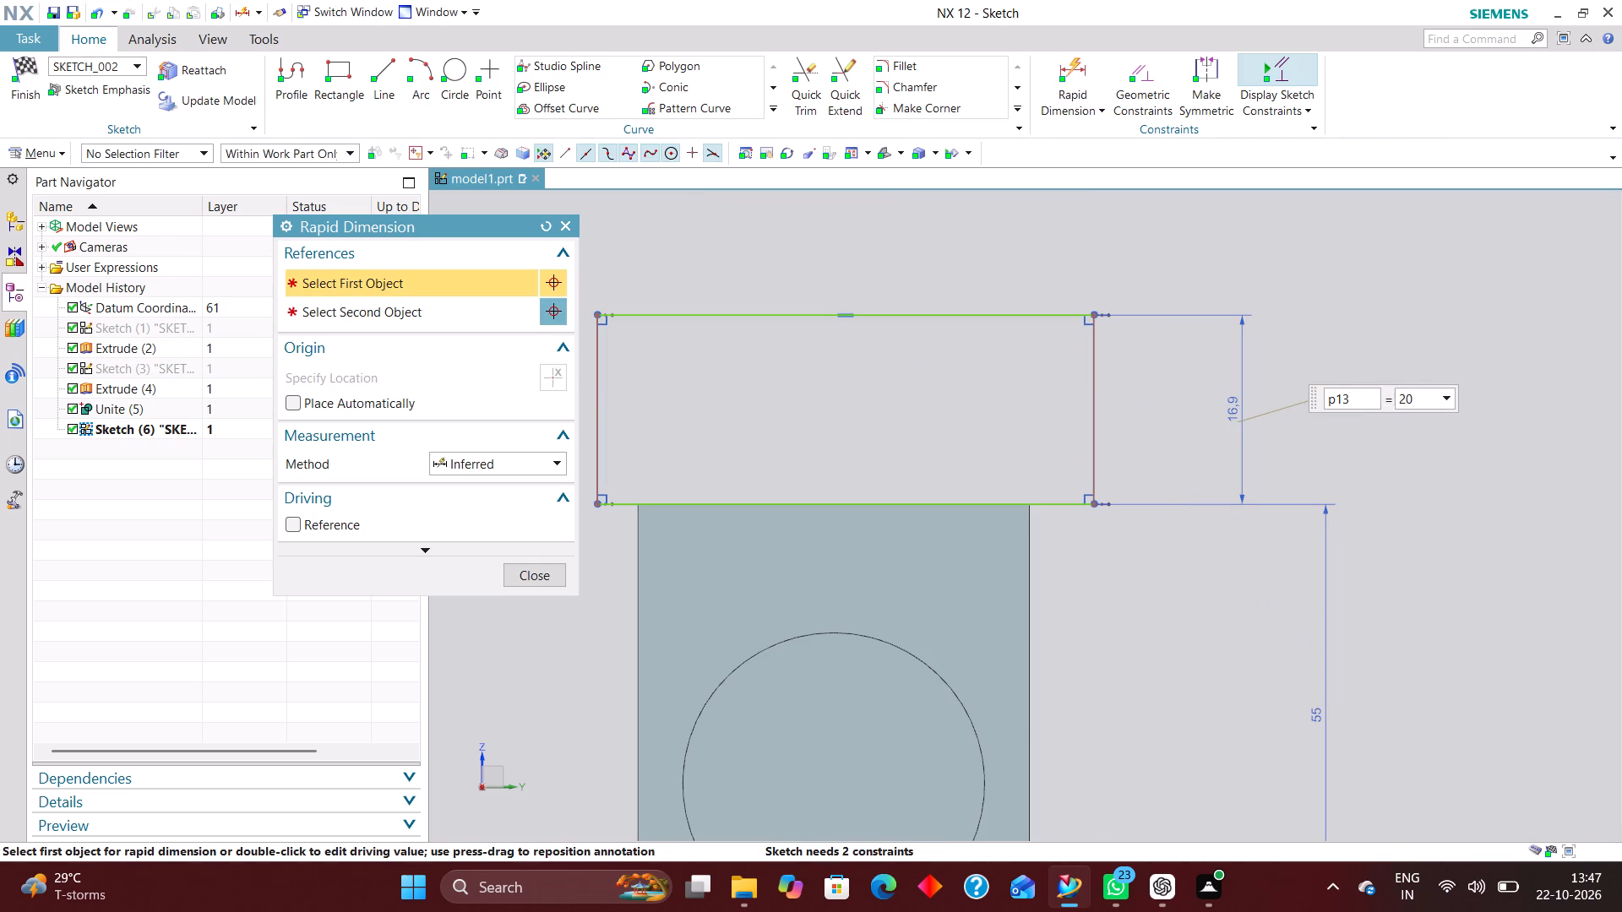
{"action": "key", "text": "Return"}
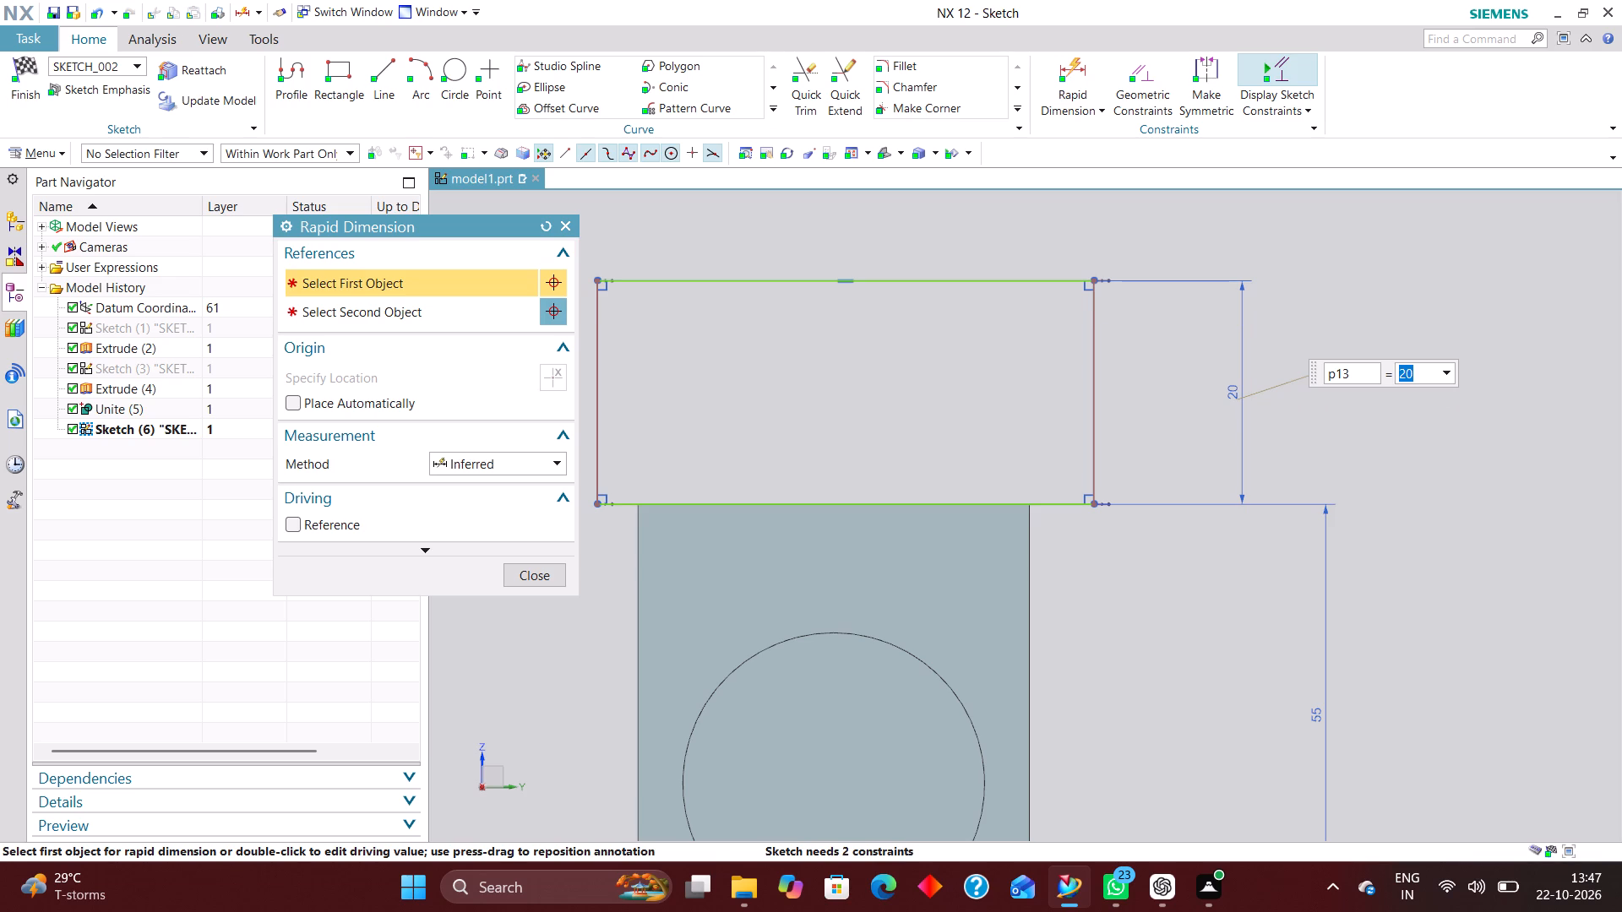
Centre the rectangle by constraining its upper edge's midpoint onto the sketch's vertical axis with a point-on-curve constraint.
{"action": "scroll", "coordinate": [1215, 768], "scroll_direction": "down", "scroll_amount": 1}
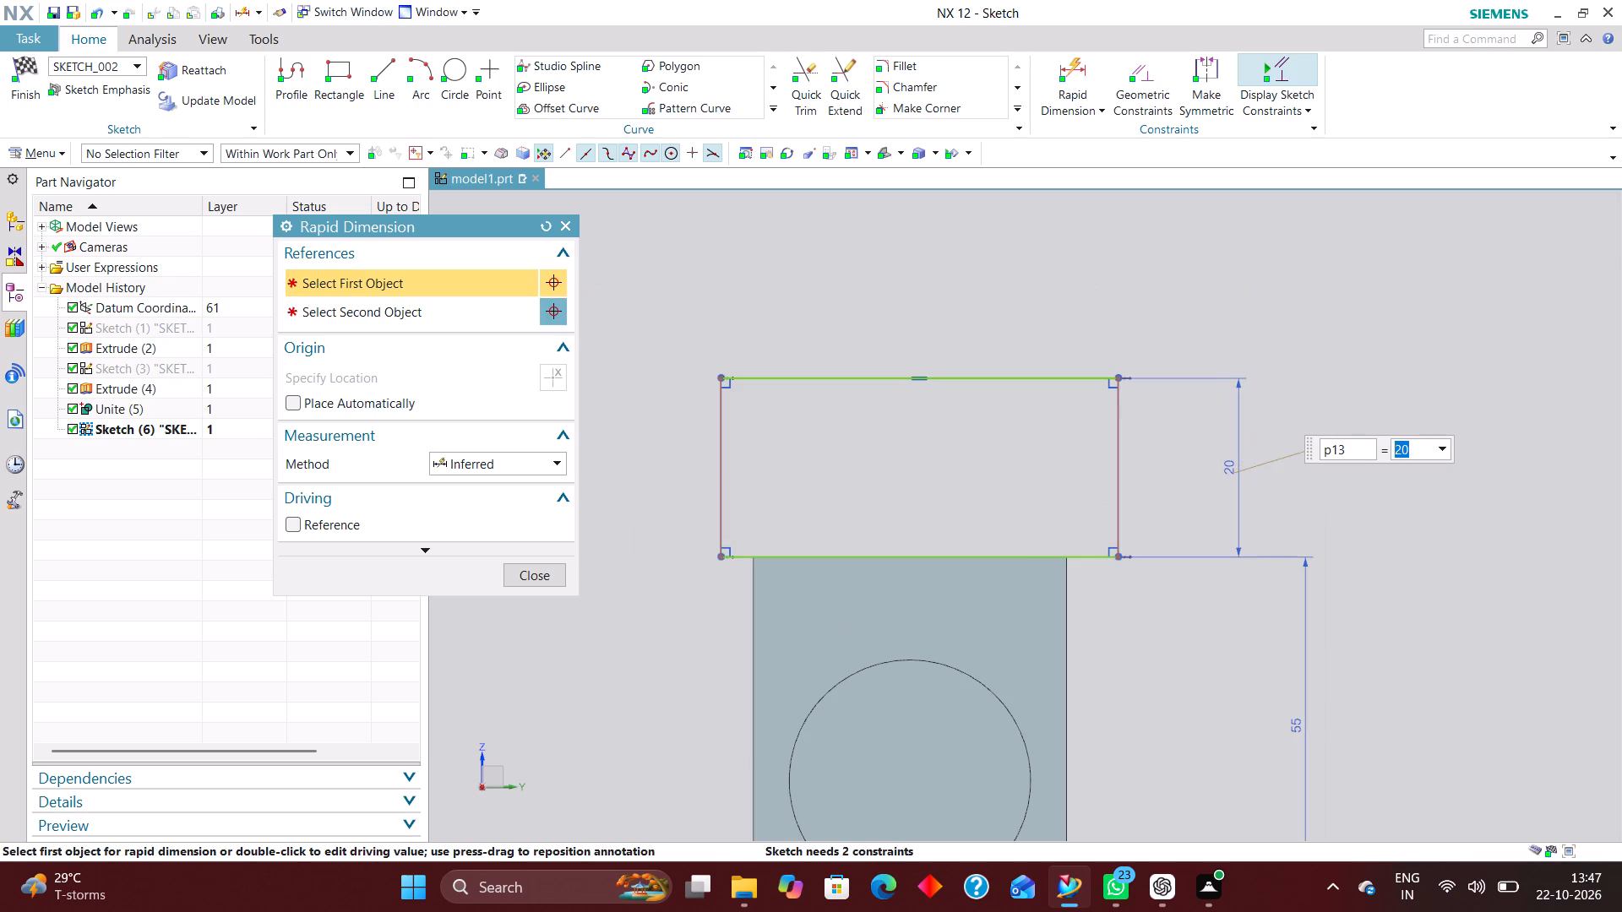
{"action": "left_click", "coordinate": [1162, 78]}
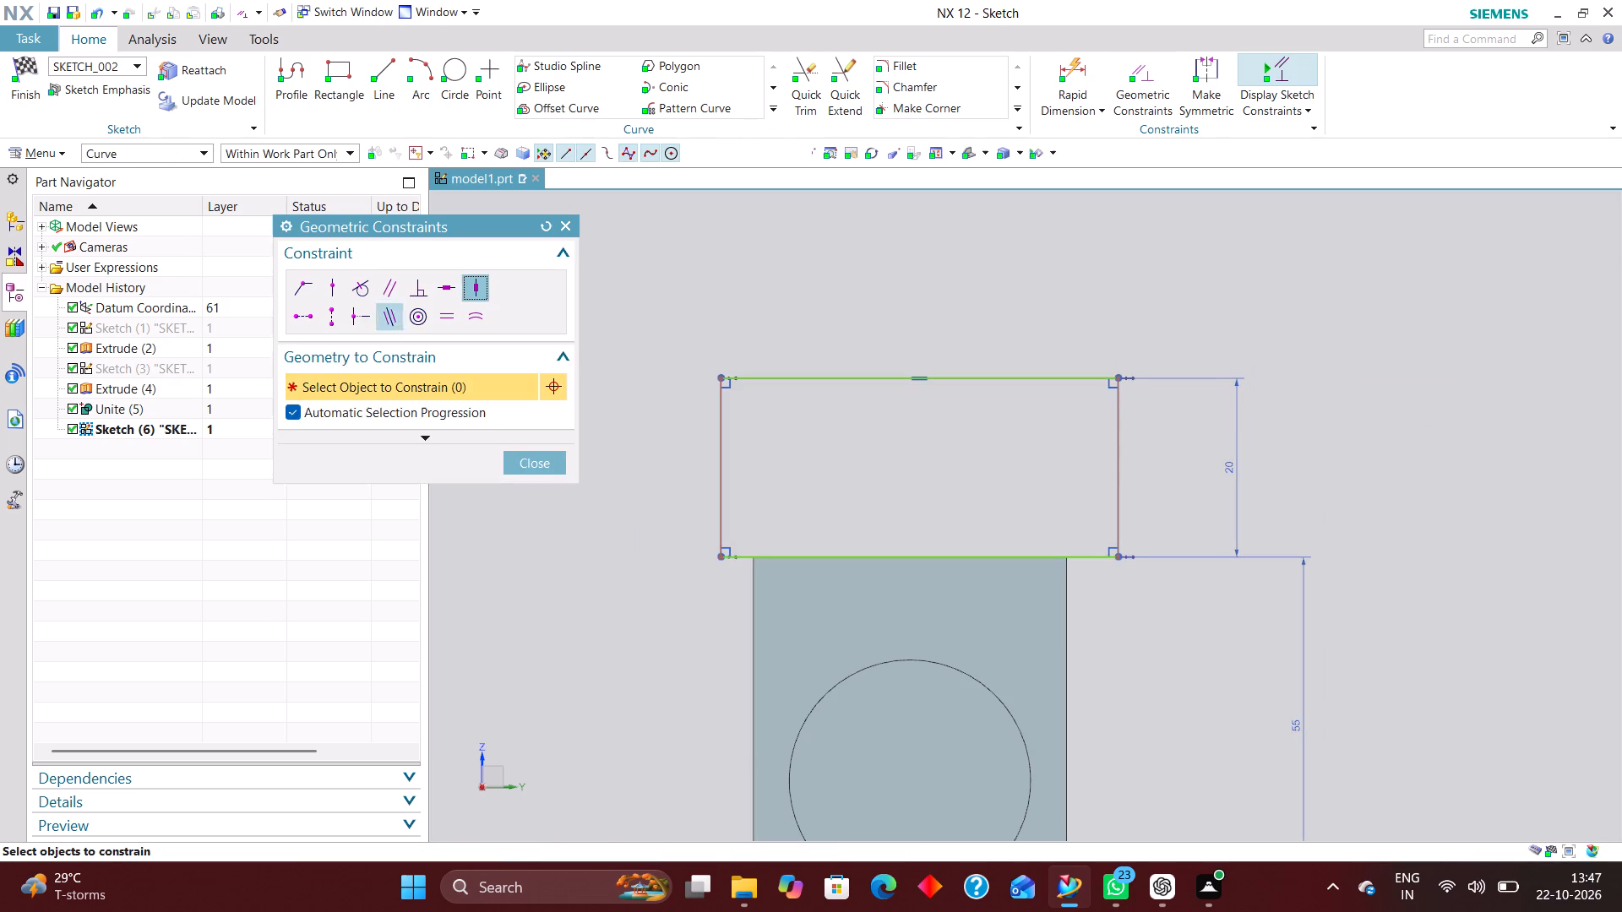
{"action": "left_click", "coordinate": [329, 284]}
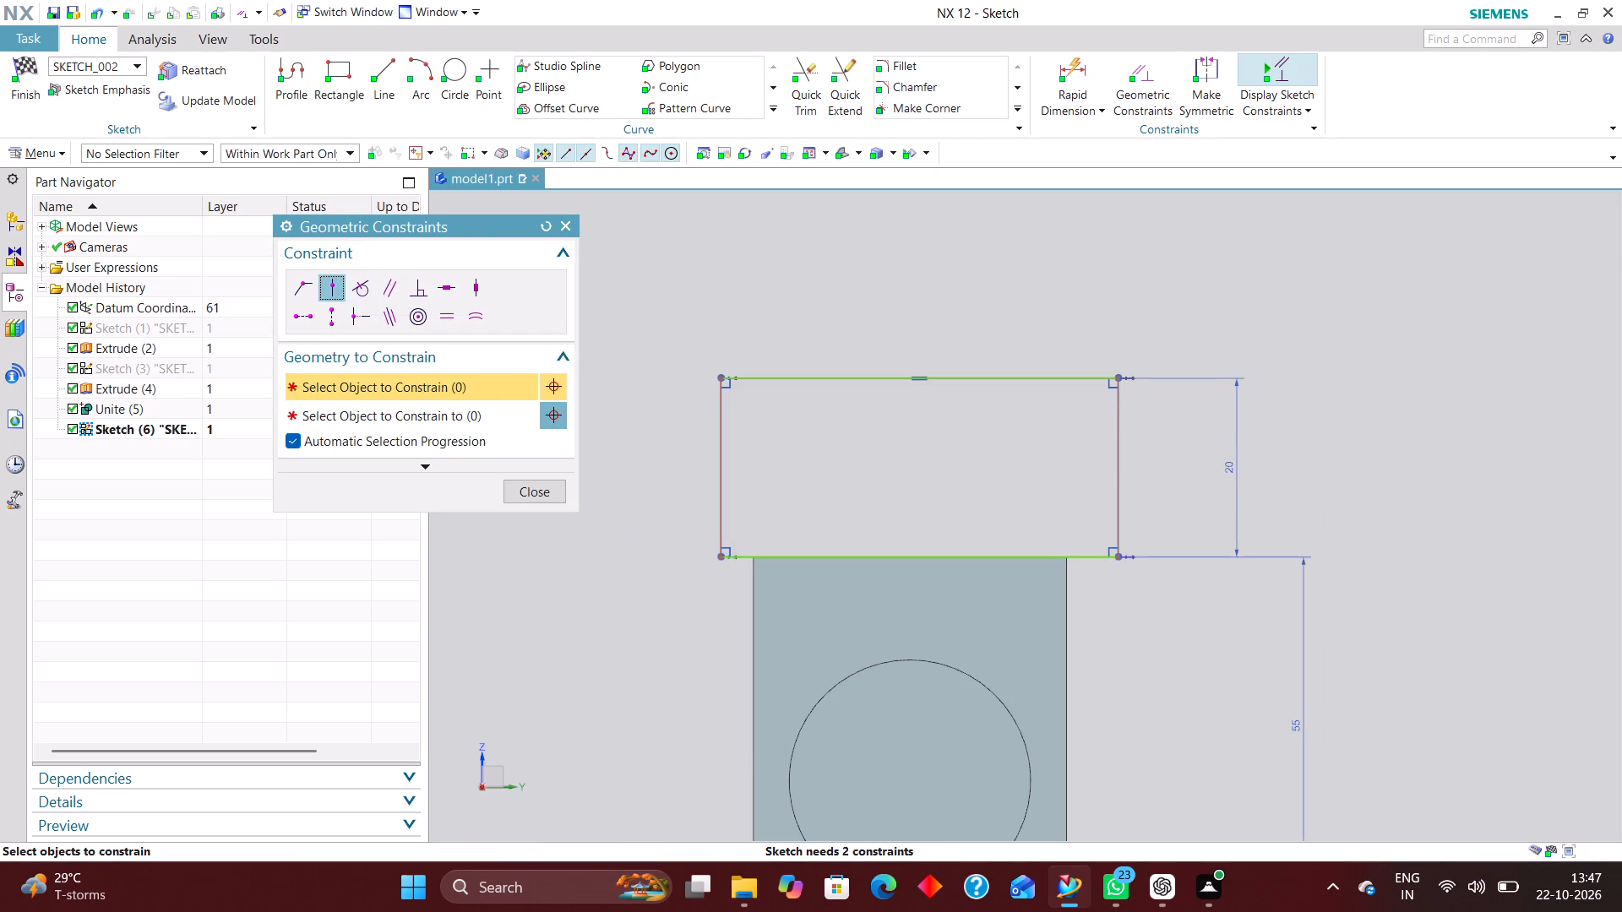
{"action": "left_click", "coordinate": [923, 379]}
{"action": "scroll", "coordinate": [966, 332], "scroll_direction": "down", "scroll_amount": 5}
{"action": "scroll", "coordinate": [944, 518], "scroll_direction": "up", "scroll_amount": 4}
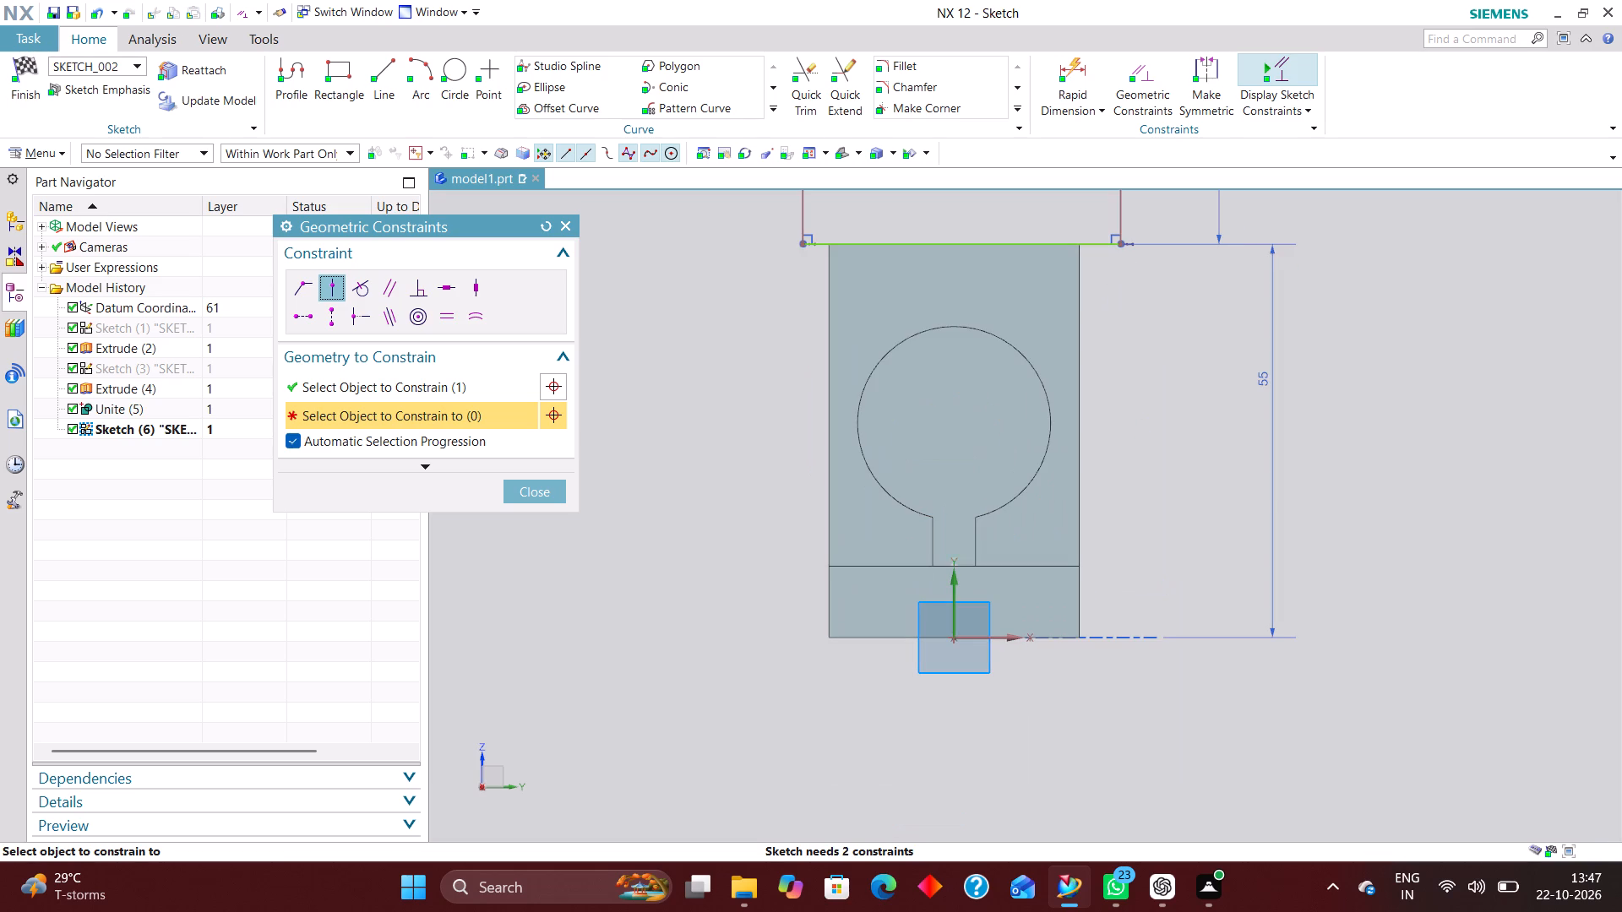
{"action": "left_click", "coordinate": [950, 585]}
{"action": "scroll", "coordinate": [923, 682], "scroll_direction": "down", "scroll_amount": 4}
{"action": "scroll", "coordinate": [988, 458], "scroll_direction": "up", "scroll_amount": 3}
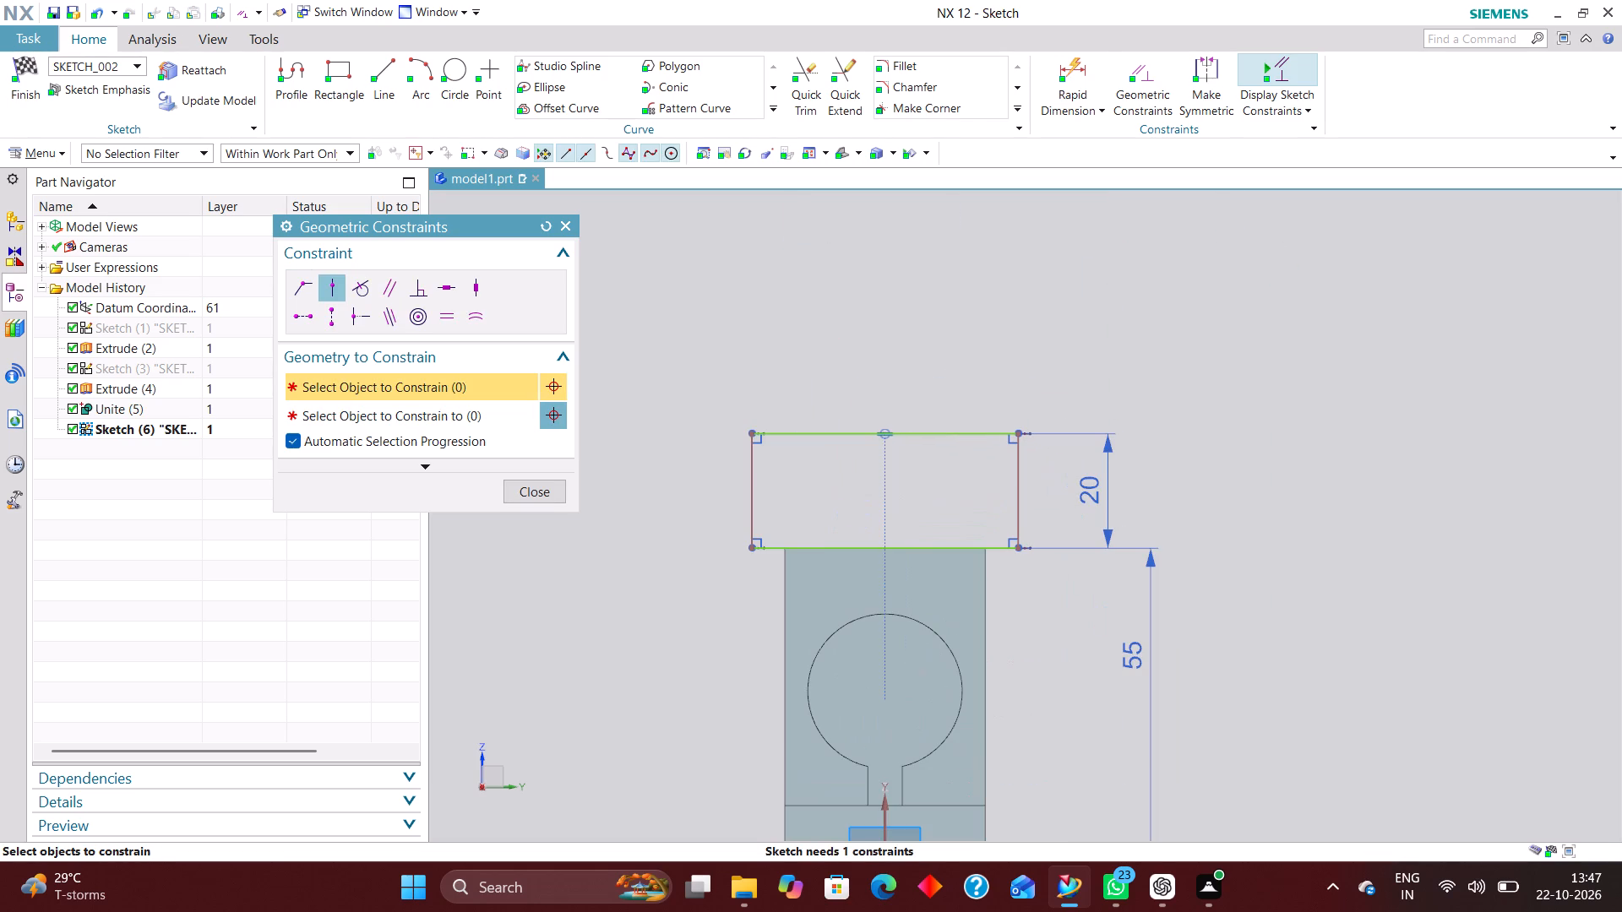
Dimension the rectangle's width as 35 mm and finish the sketch.
{"action": "left_click", "coordinate": [1083, 66]}
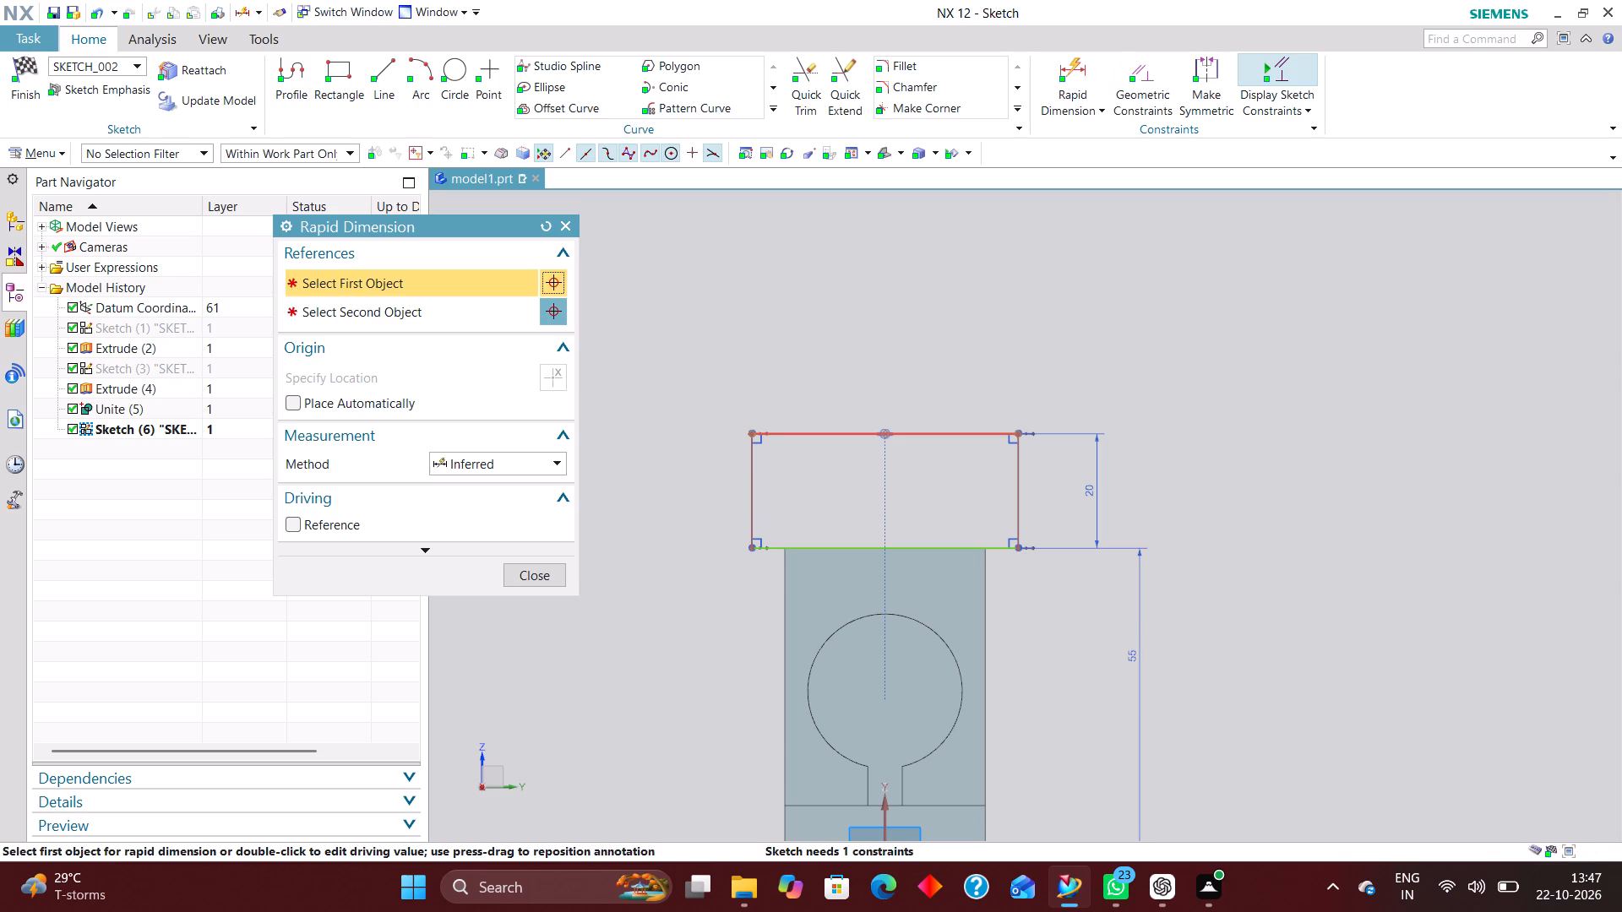
{"action": "left_click", "coordinate": [948, 432]}
{"action": "left_click", "coordinate": [863, 328]}
{"action": "key", "text": "3"}
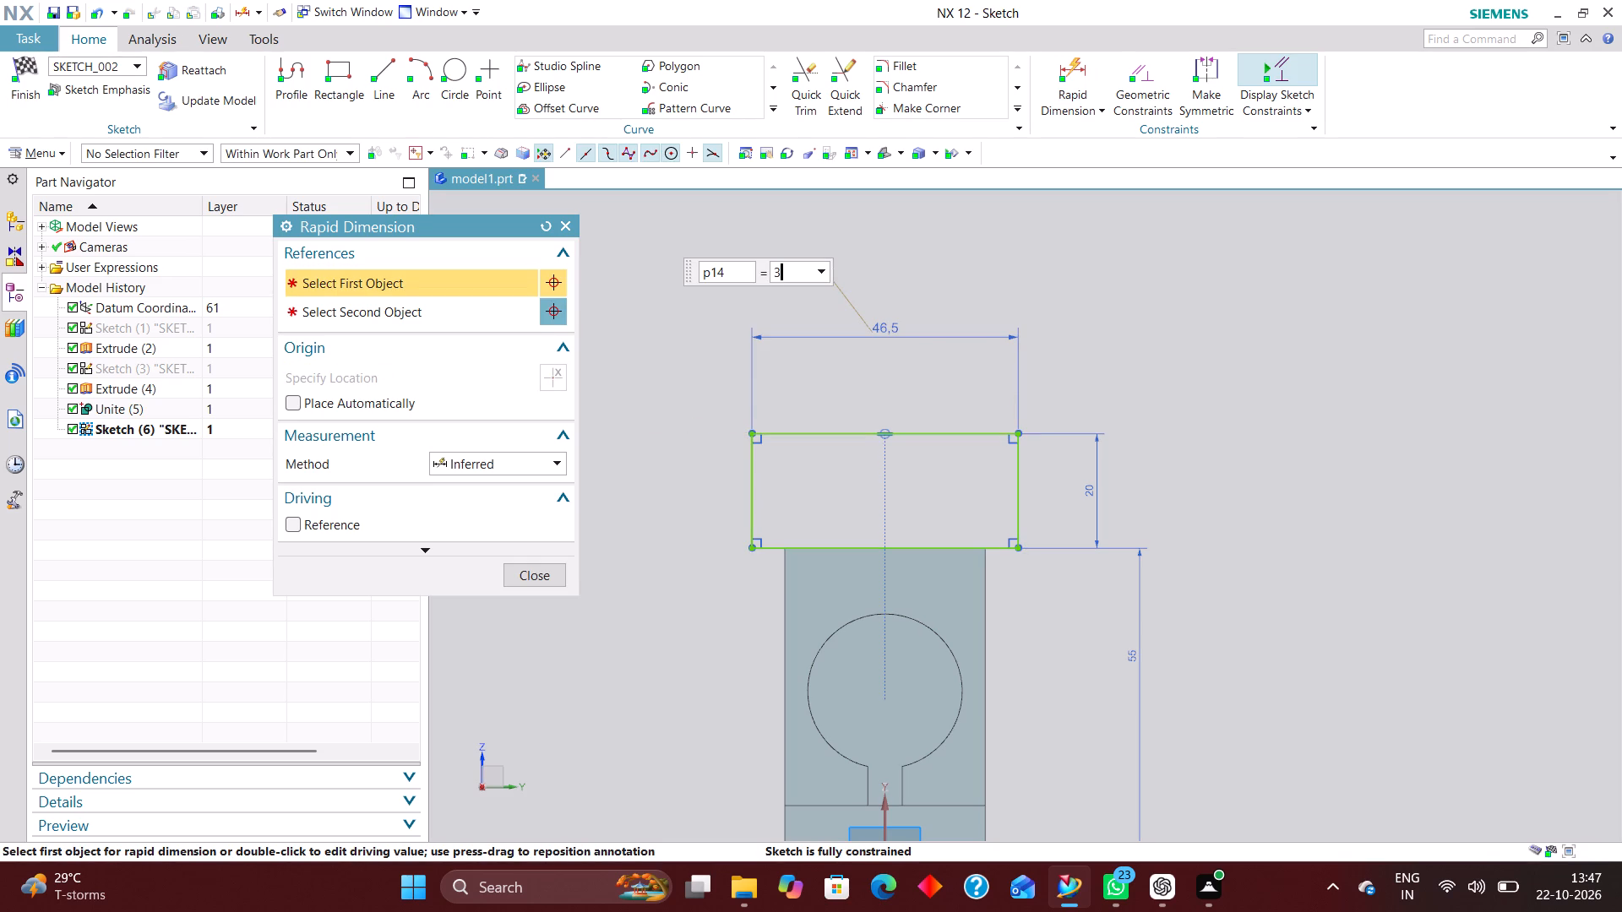
{"action": "key", "text": "5"}
{"action": "key", "text": "Return"}
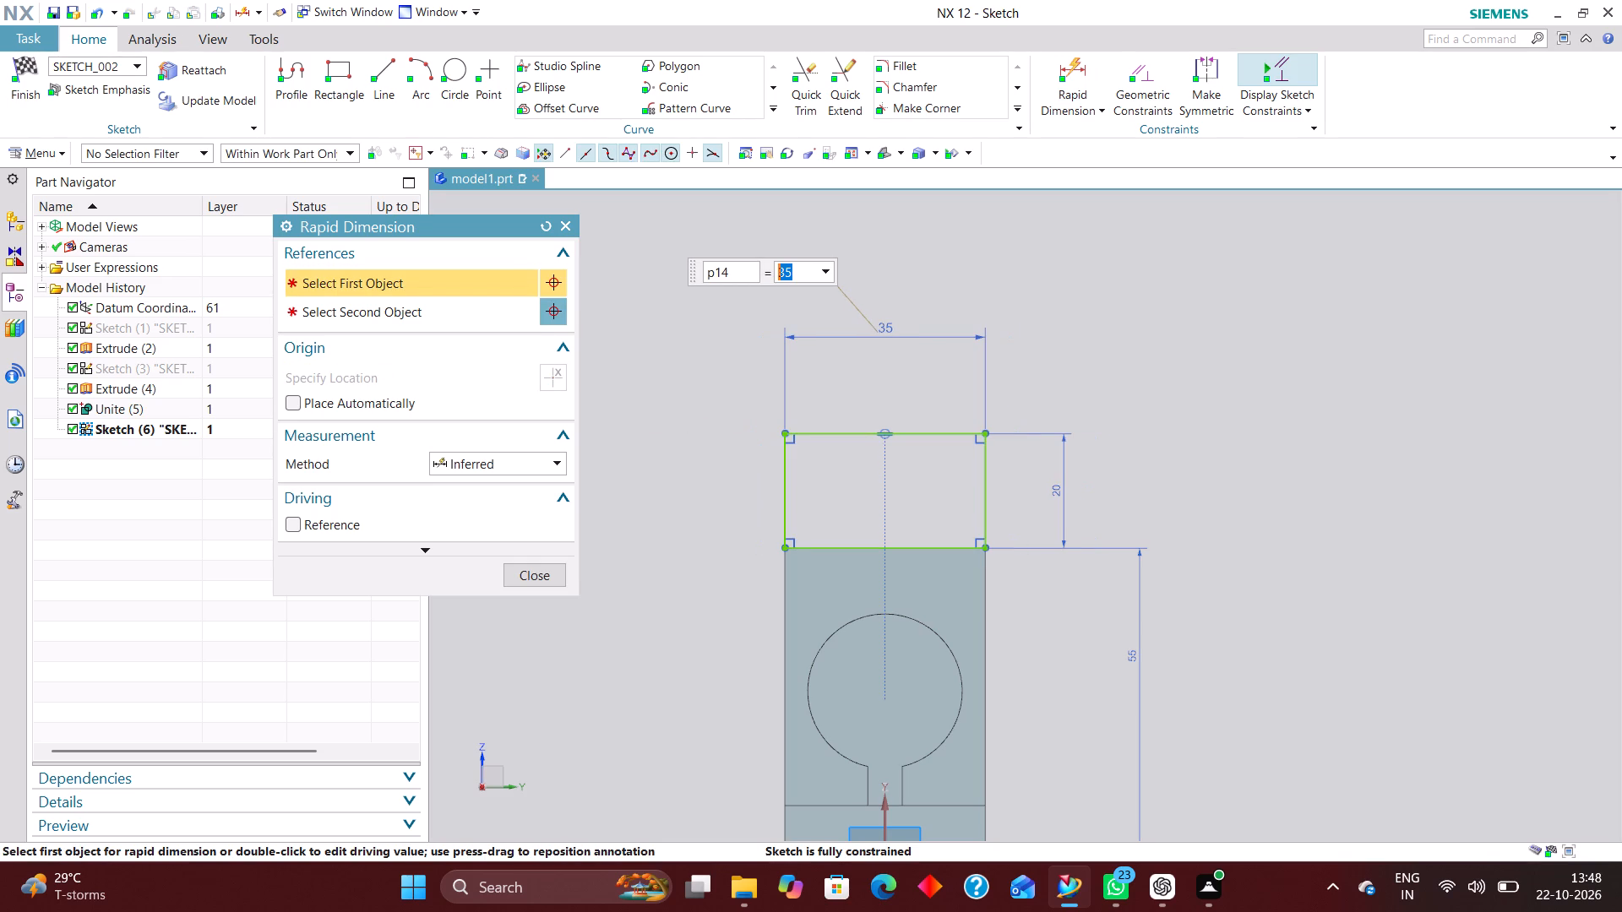
{"action": "left_click", "coordinate": [553, 578]}
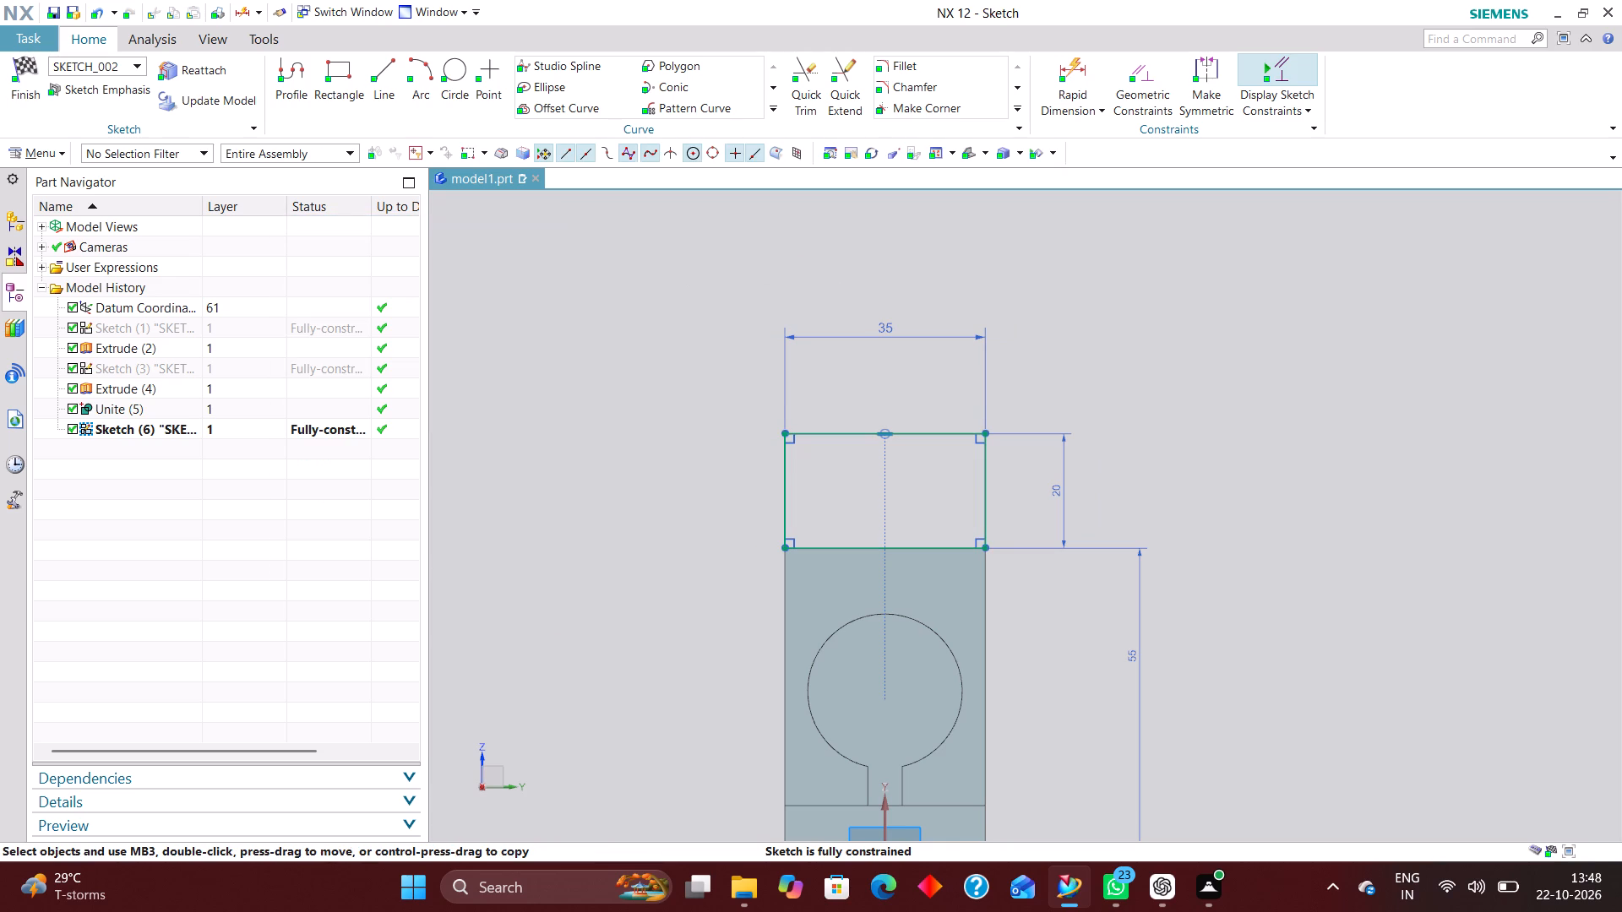
{"action": "left_click", "coordinate": [28, 63]}
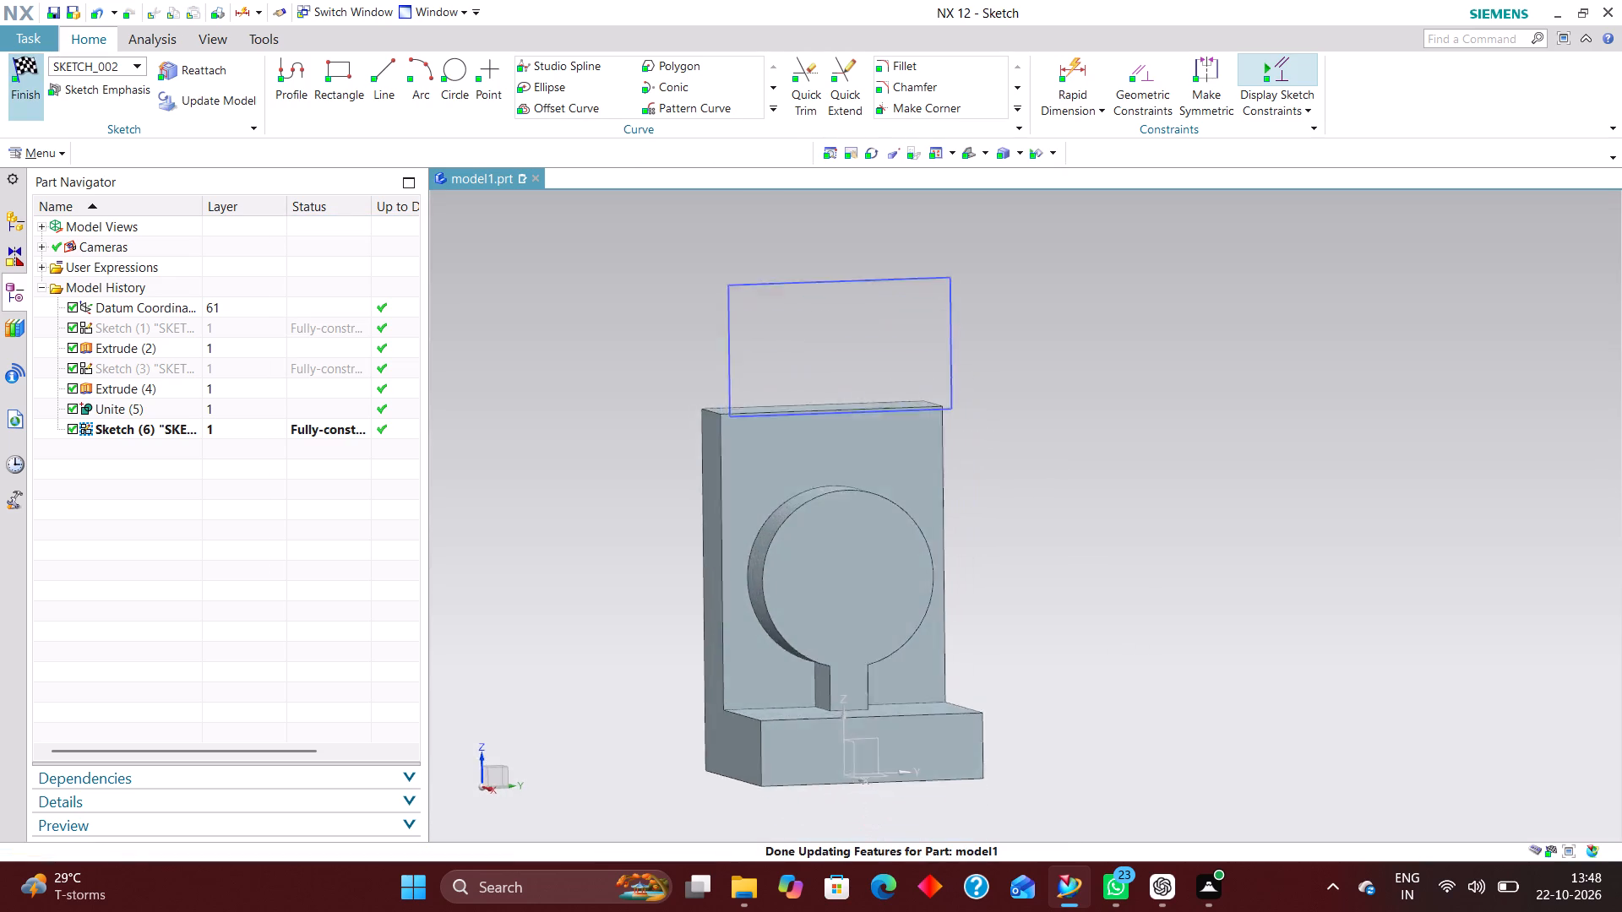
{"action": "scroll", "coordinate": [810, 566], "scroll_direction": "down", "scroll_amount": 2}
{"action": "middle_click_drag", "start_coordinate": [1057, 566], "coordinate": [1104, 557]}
Toggle Energy saver in the Windows quick settings and return to the NX model.
{"action": "left_click", "coordinate": [1501, 882]}
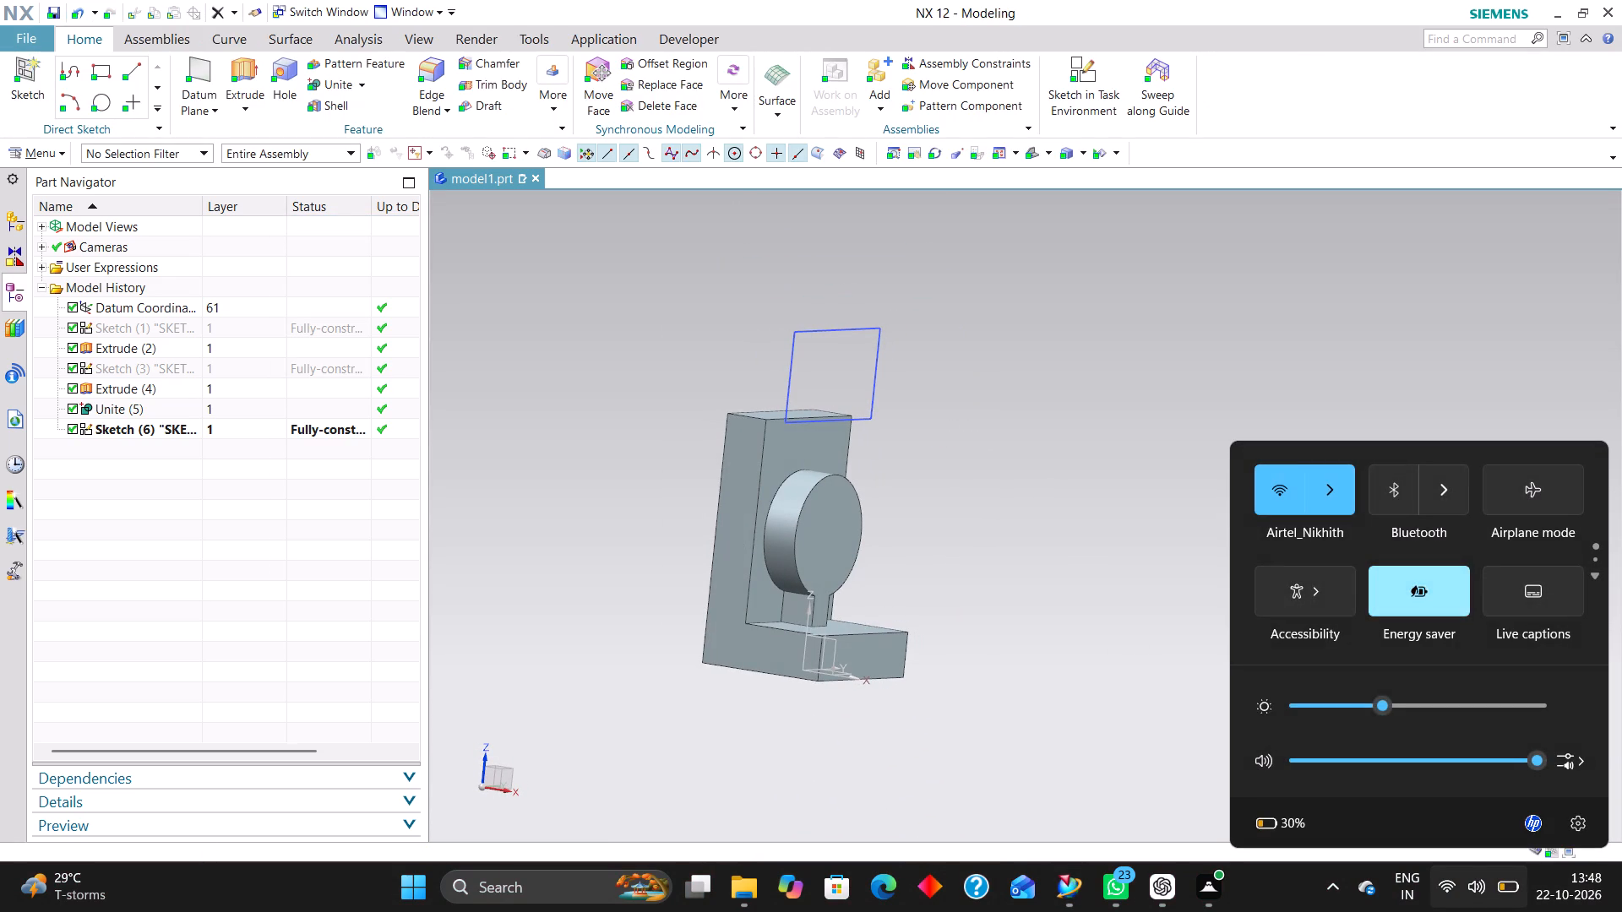
{"action": "left_click", "coordinate": [1399, 587]}
{"action": "double_click", "coordinate": [1277, 371]}
Extrude the rectangle from -15 mm to -5 mm with Boolean None, matching the upright leg's thickness.
{"action": "scroll", "coordinate": [1154, 612], "scroll_direction": "down", "scroll_amount": 2}
{"action": "middle_click_drag", "start_coordinate": [1178, 551], "coordinate": [1184, 592]}
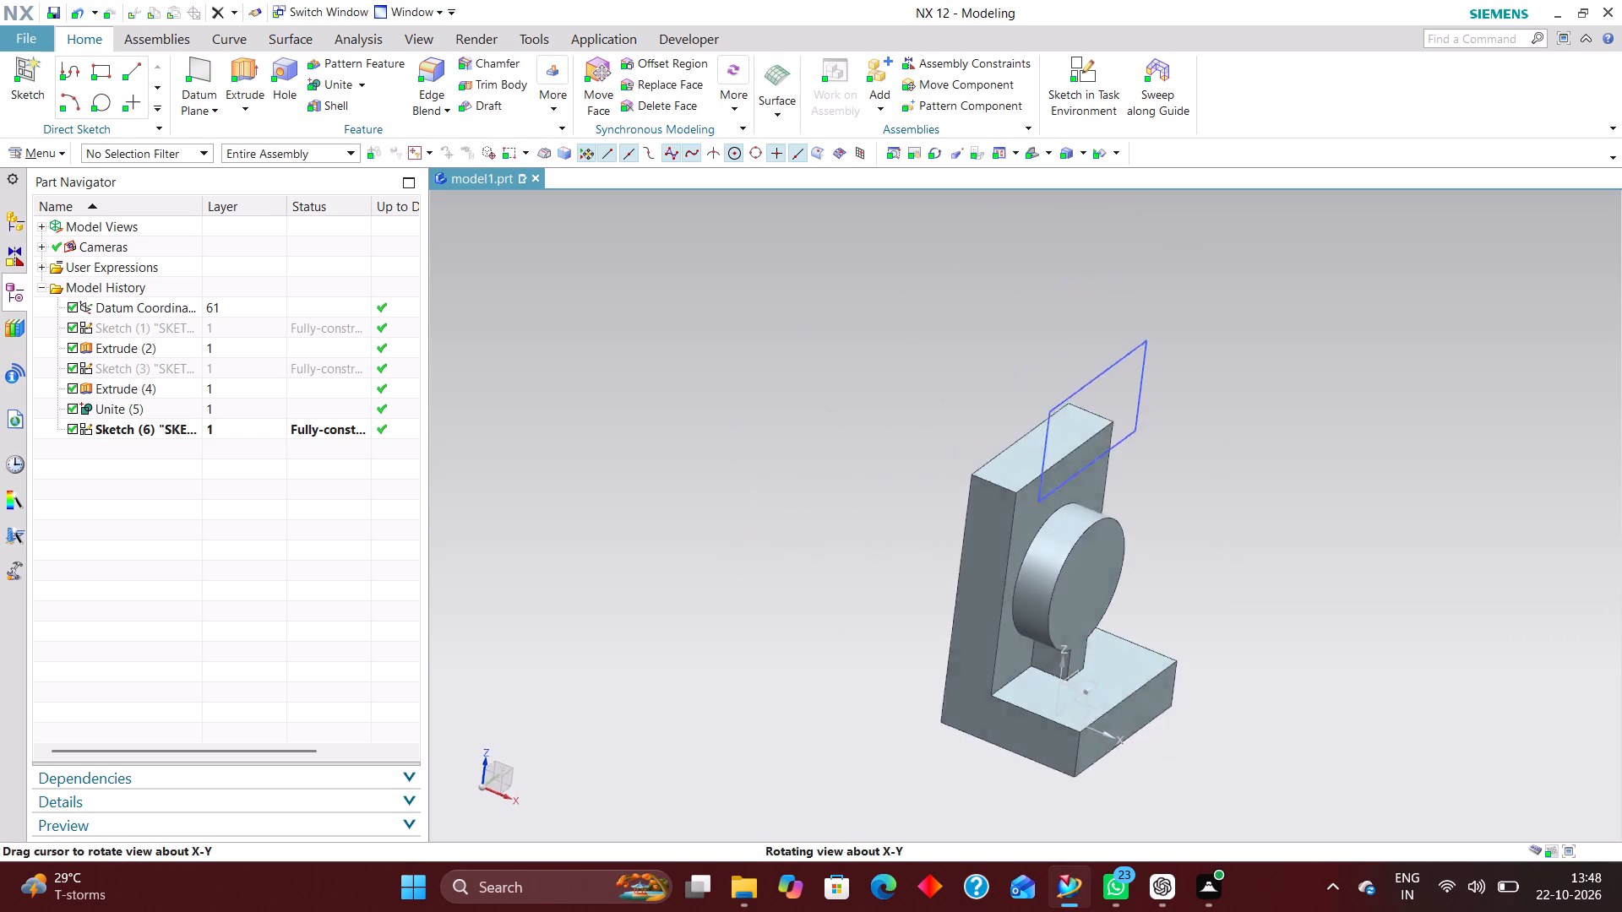
{"action": "middle_click_drag", "start_coordinate": [1184, 592], "coordinate": [1170, 577]}
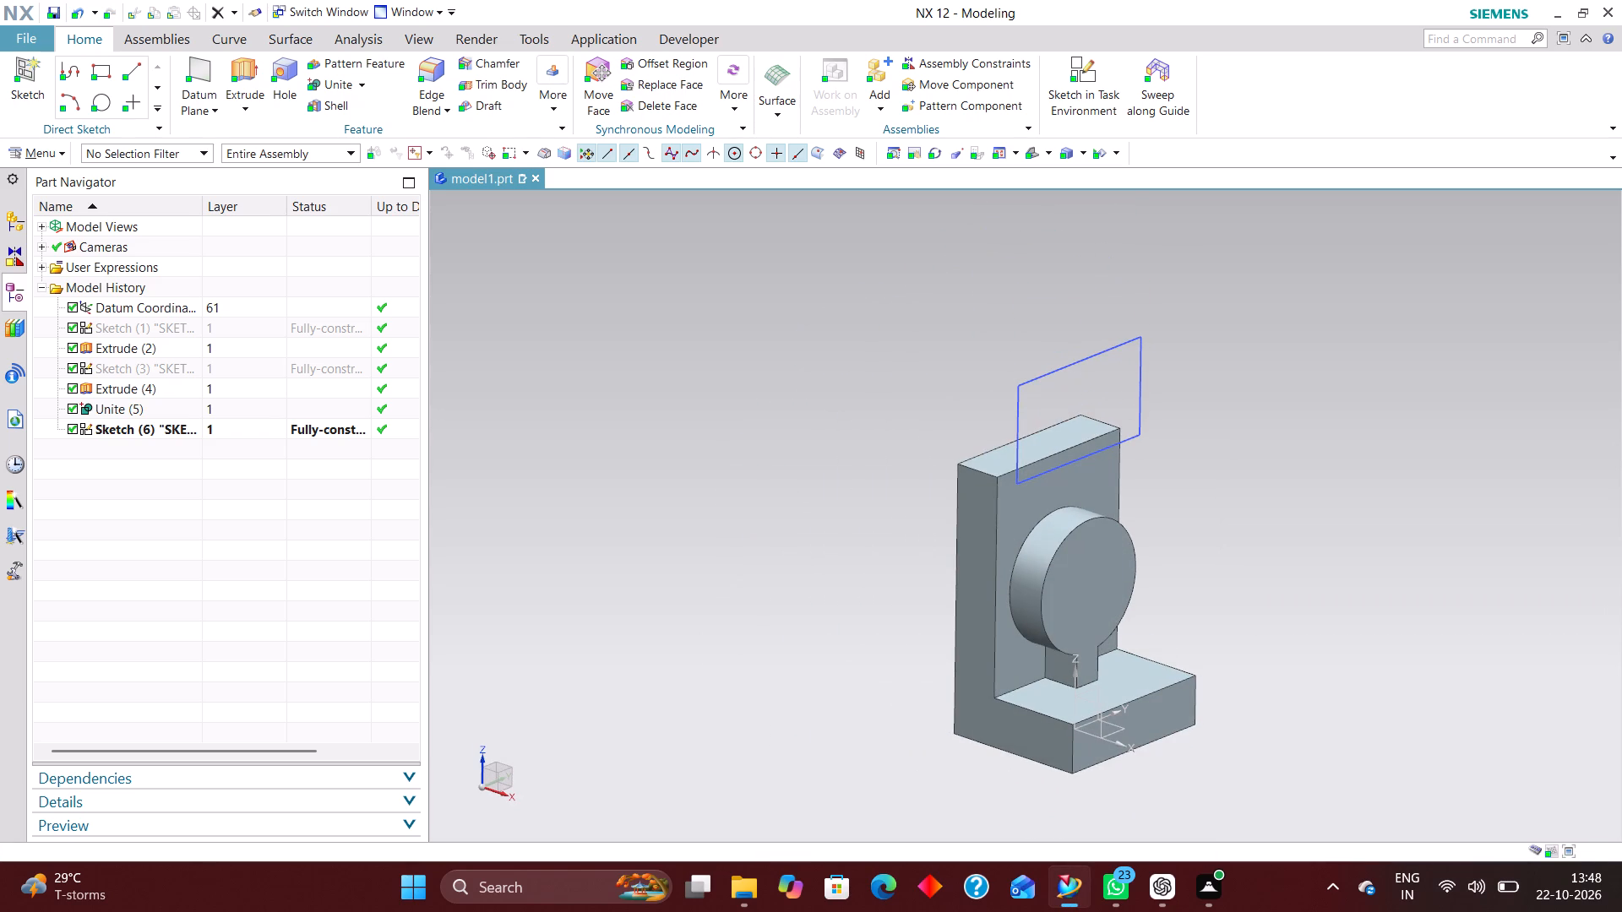
{"action": "right_click_drag", "start_coordinate": [1059, 361], "coordinate": [1276, 370]}
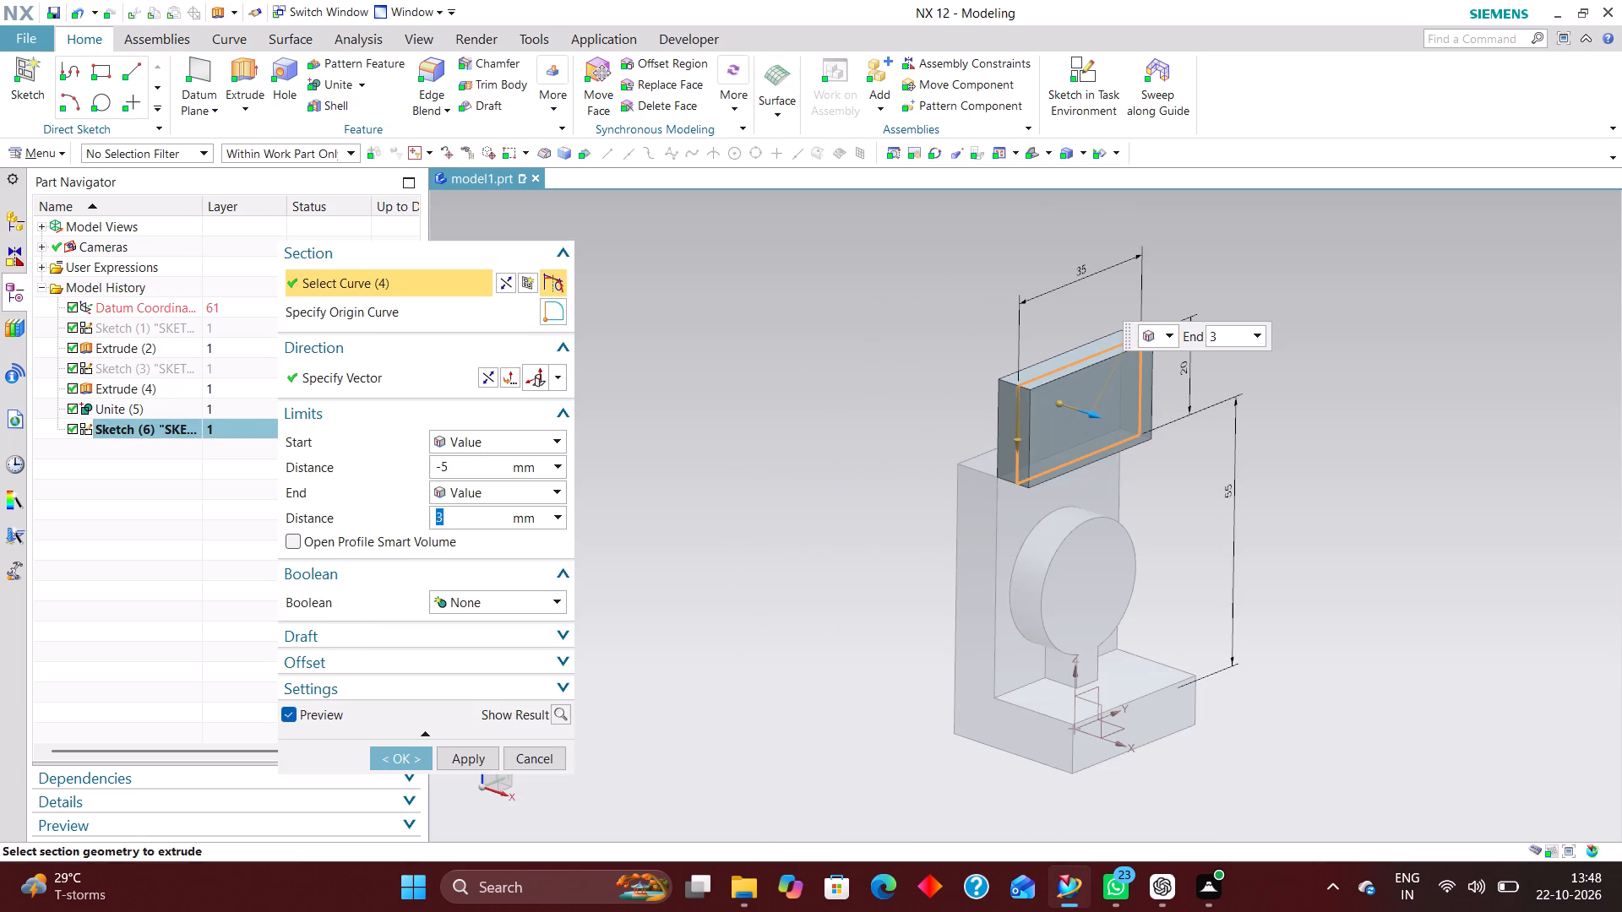
{"action": "middle_click_drag", "start_coordinate": [838, 398], "coordinate": [927, 407]}
{"action": "scroll", "coordinate": [927, 407], "scroll_direction": "up", "scroll_amount": 1}
{"action": "right_click_drag", "start_coordinate": [1371, 478], "coordinate": [1059, 436]}
{"action": "scroll", "coordinate": [1159, 421], "scroll_direction": "up", "scroll_amount": 2}
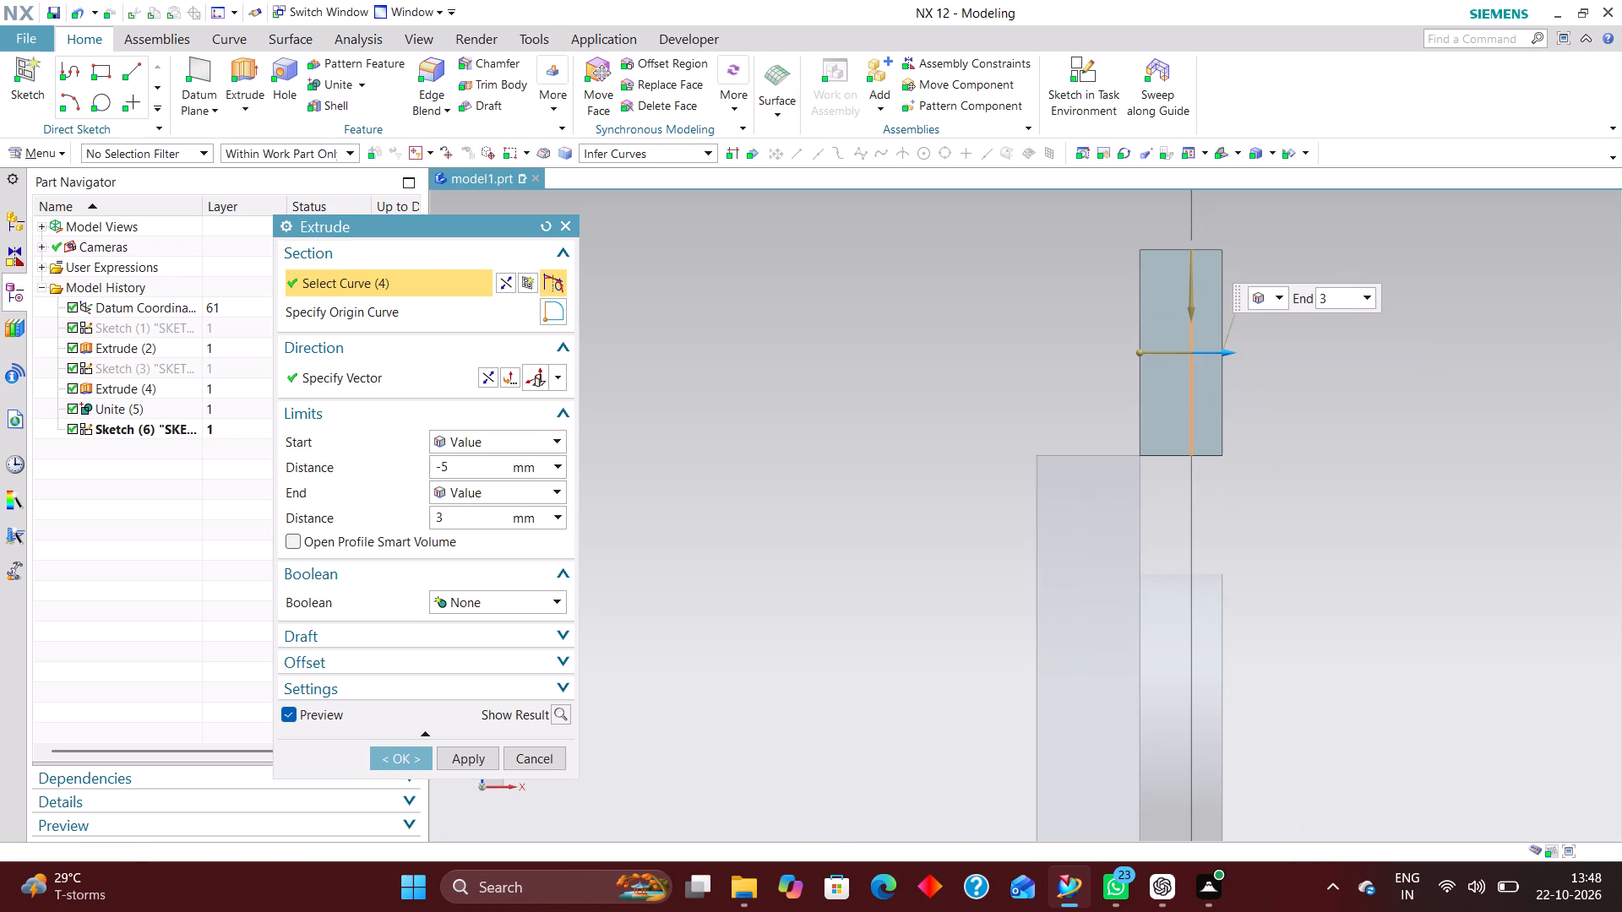
{"action": "left_click_drag", "start_coordinate": [1140, 354], "coordinate": [1042, 360]}
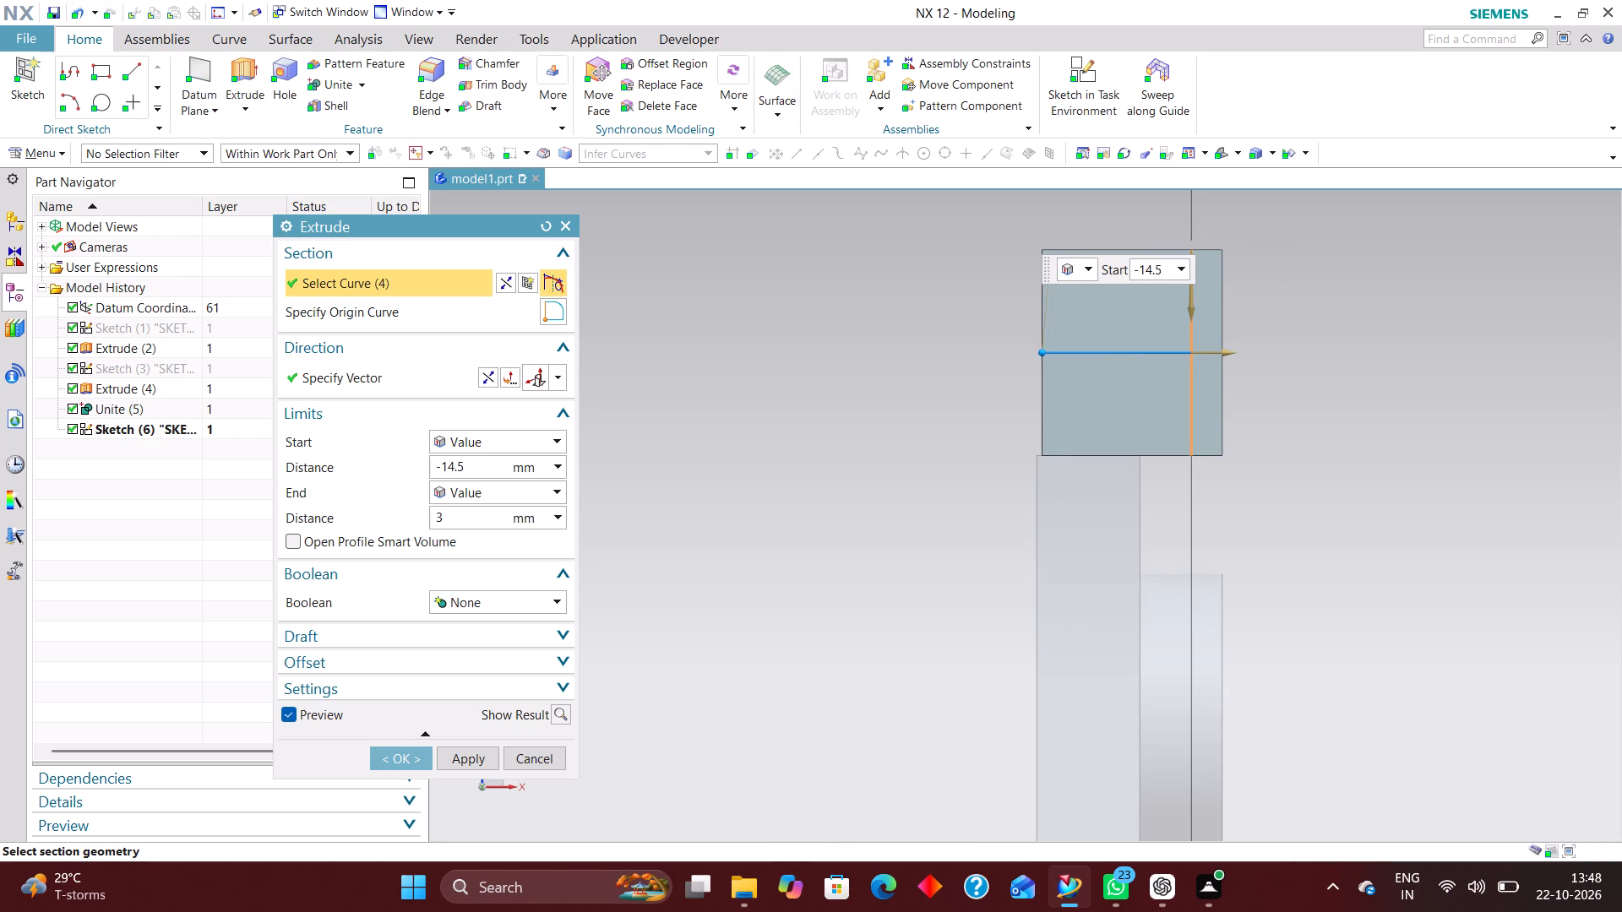
{"action": "left_click_drag", "start_coordinate": [1042, 360], "coordinate": [1037, 359]}
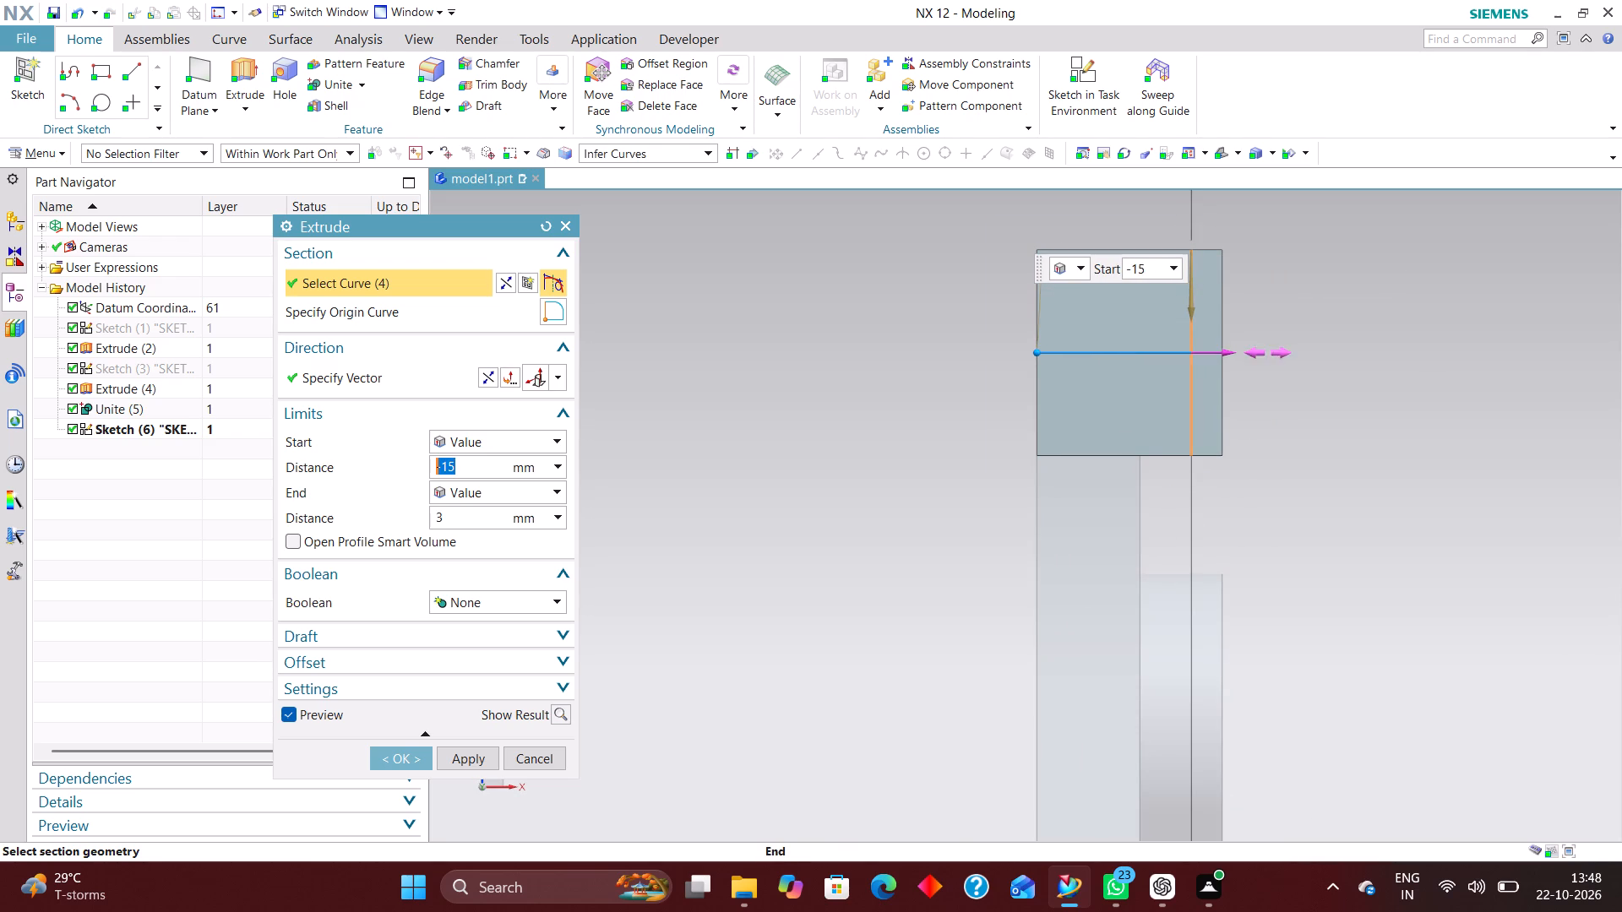
{"action": "scroll", "coordinate": [1227, 364], "scroll_direction": "up", "scroll_amount": 1}
{"action": "left_click_drag", "start_coordinate": [1225, 345], "coordinate": [1138, 351]}
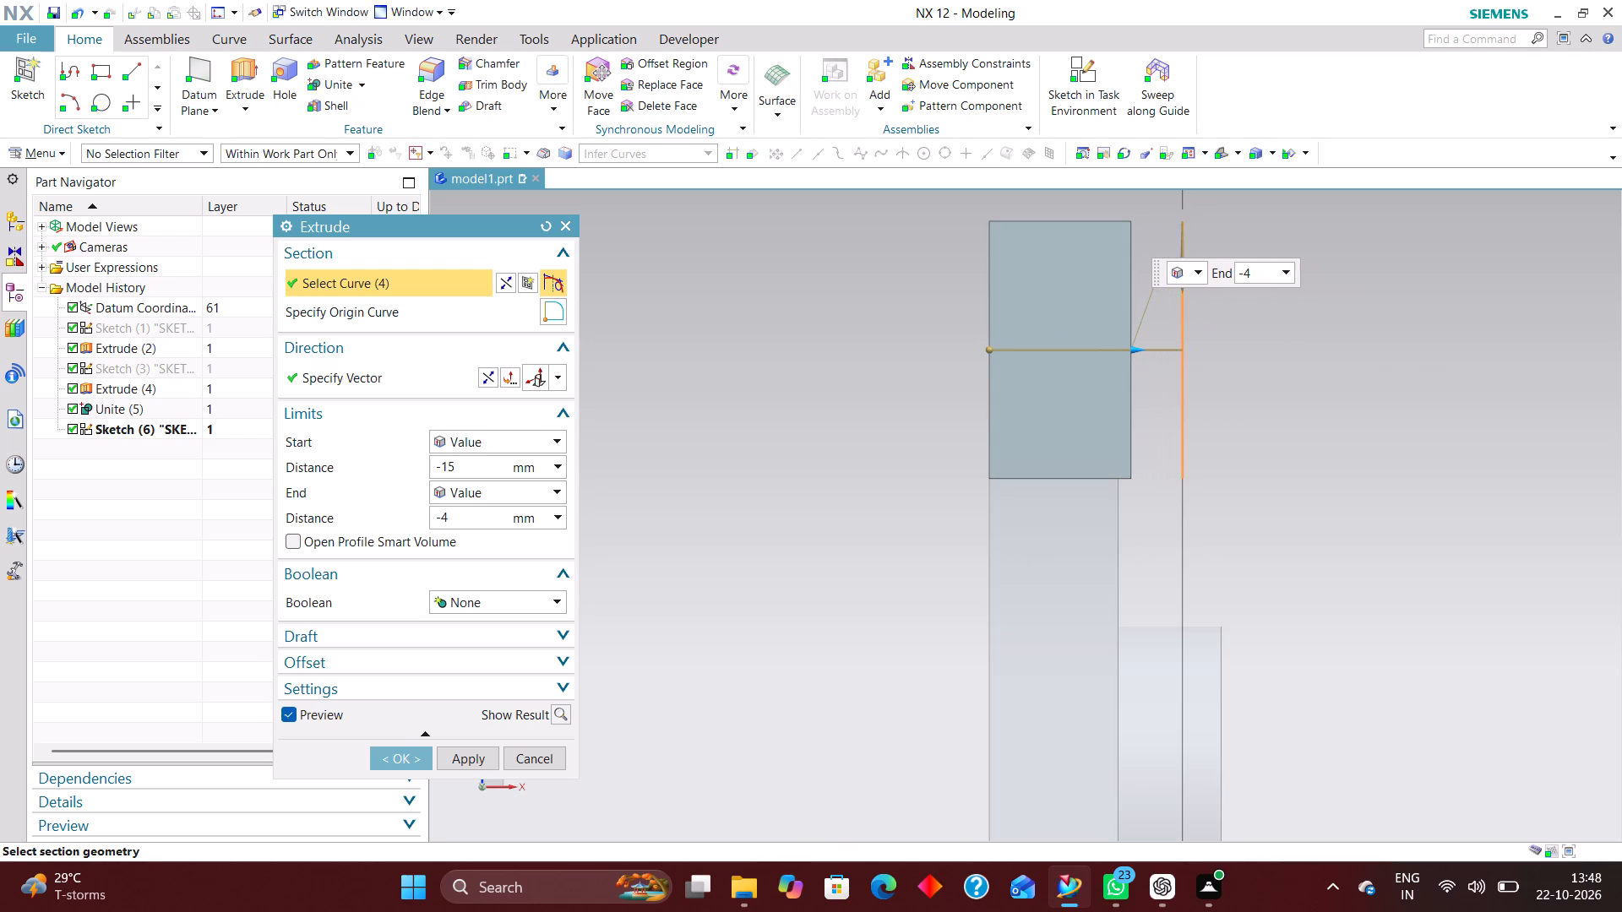
{"action": "left_click_drag", "start_coordinate": [1138, 351], "coordinate": [1127, 356]}
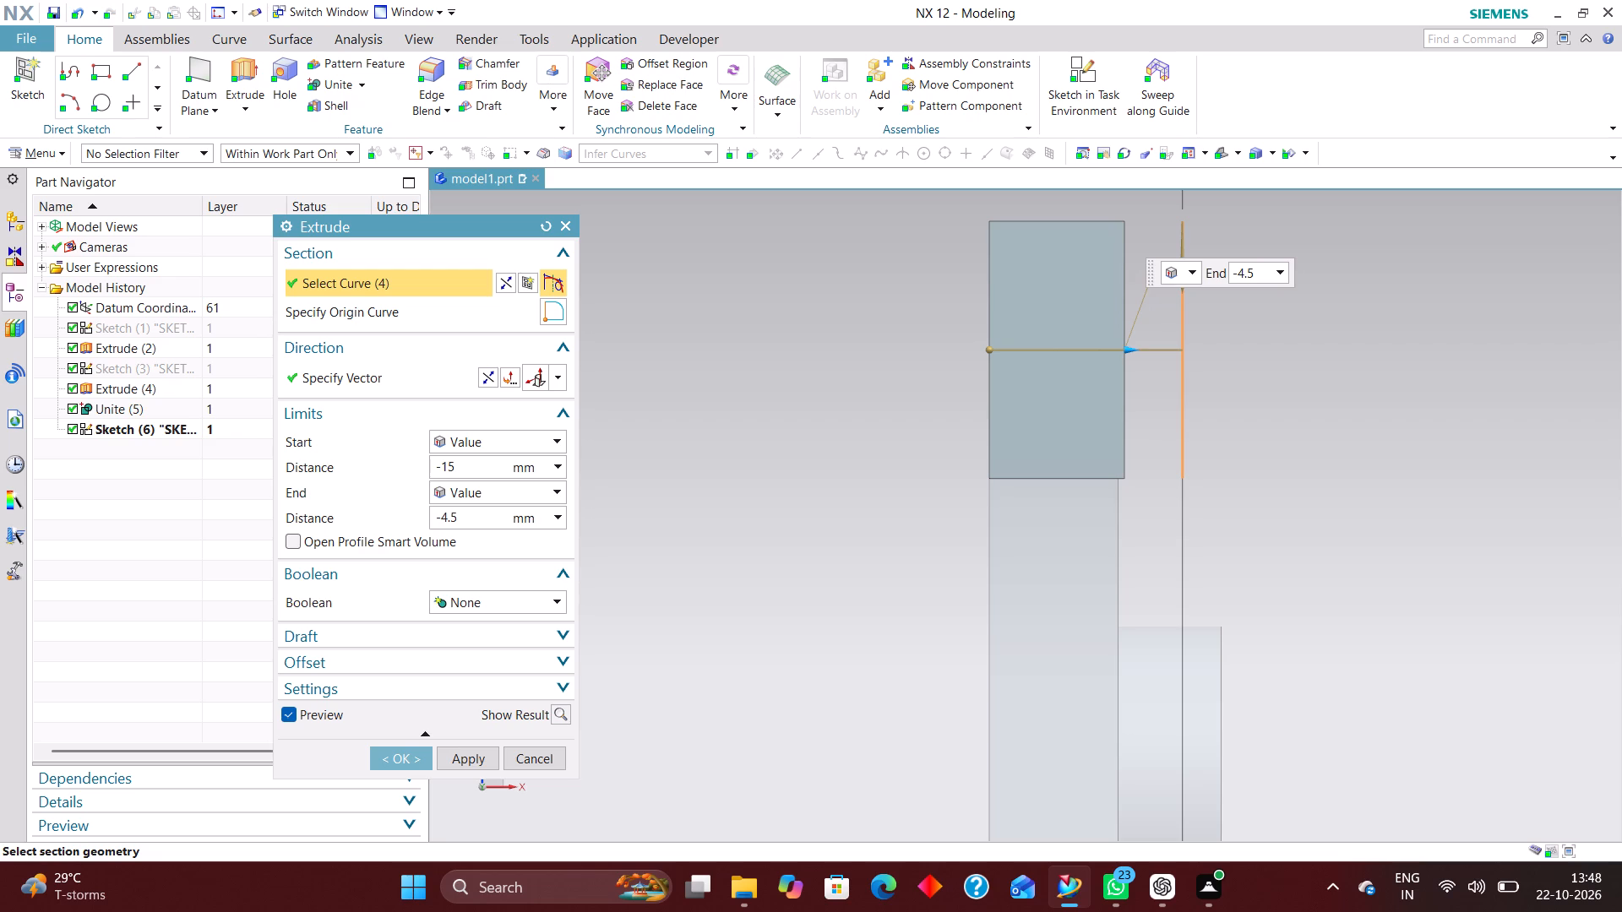
{"action": "left_click_drag", "start_coordinate": [1127, 356], "coordinate": [1124, 357]}
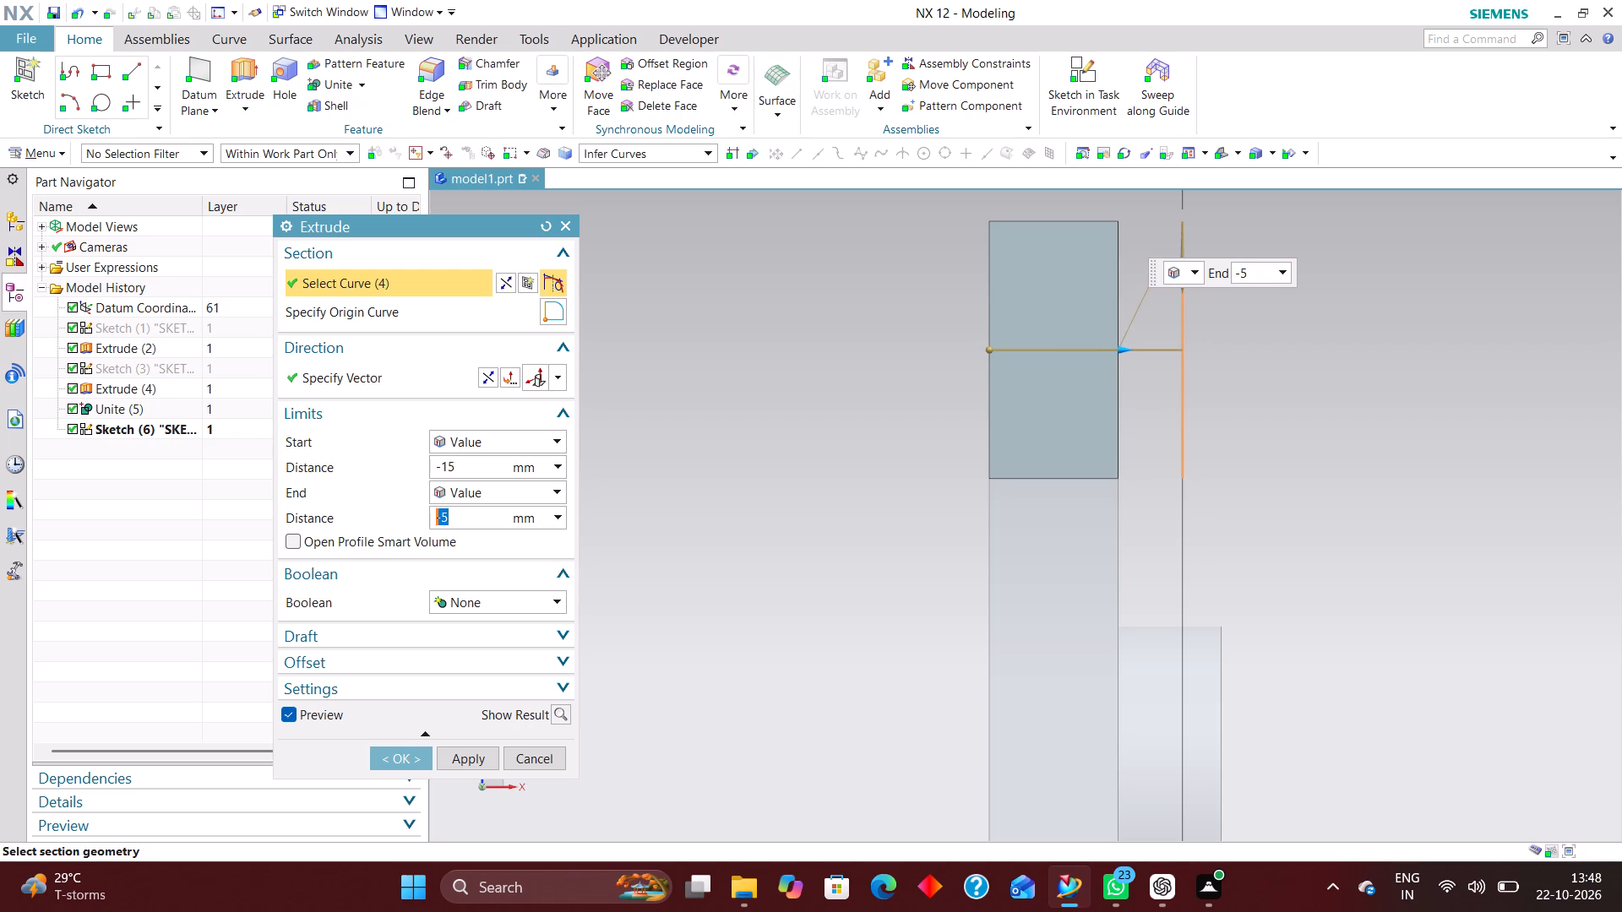
{"action": "scroll", "coordinate": [901, 370], "scroll_direction": "down", "scroll_amount": 3}
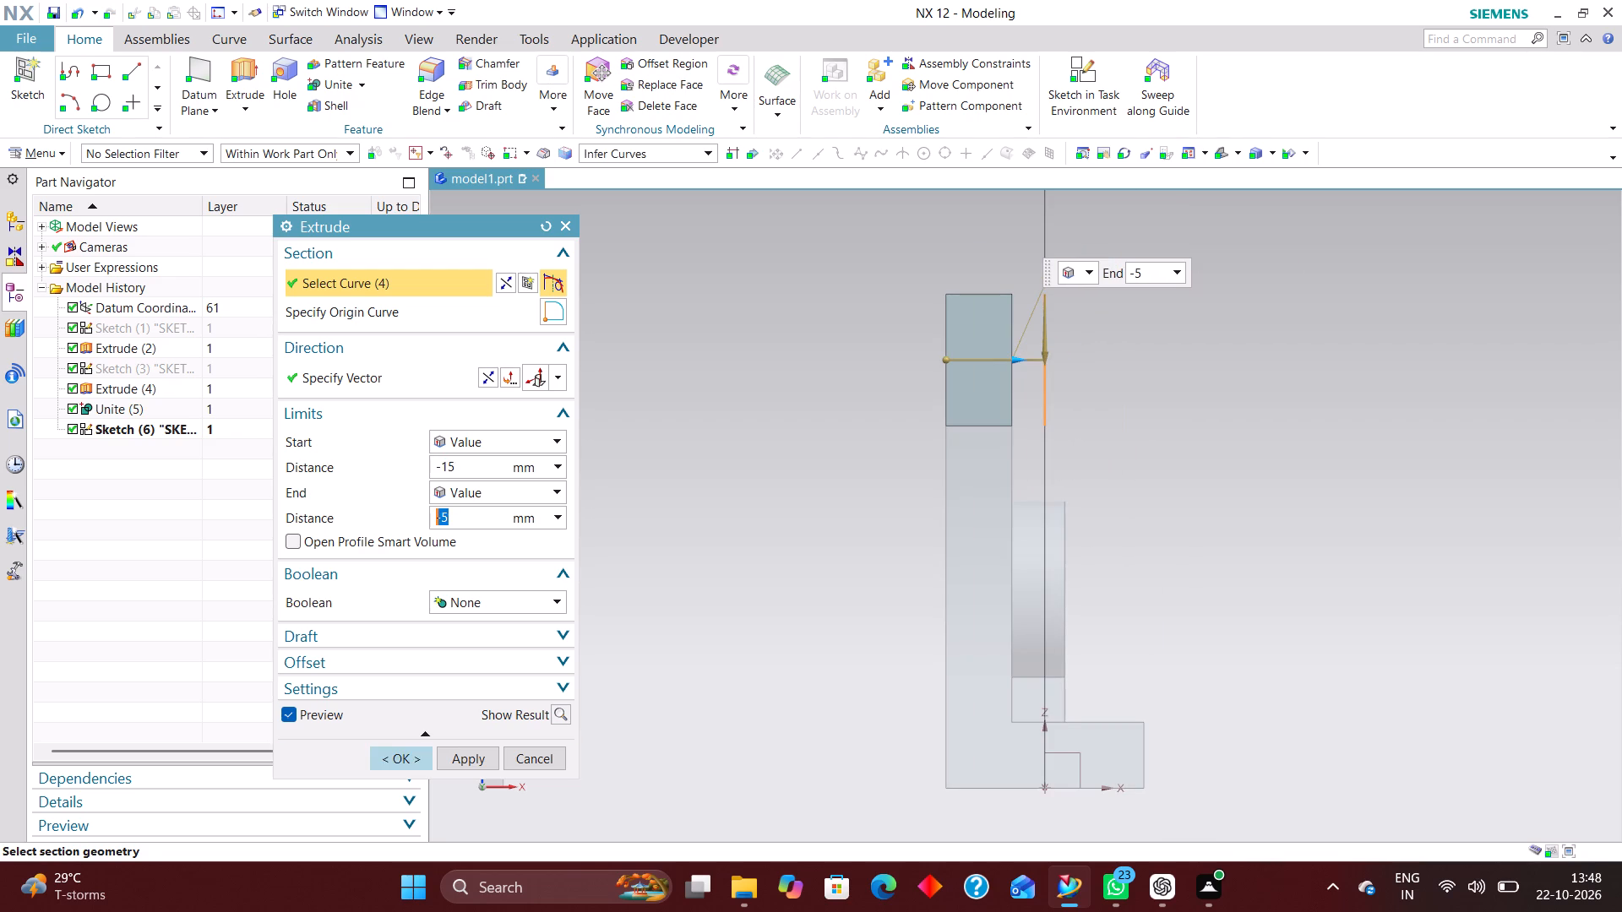
{"action": "left_click", "coordinate": [389, 761]}
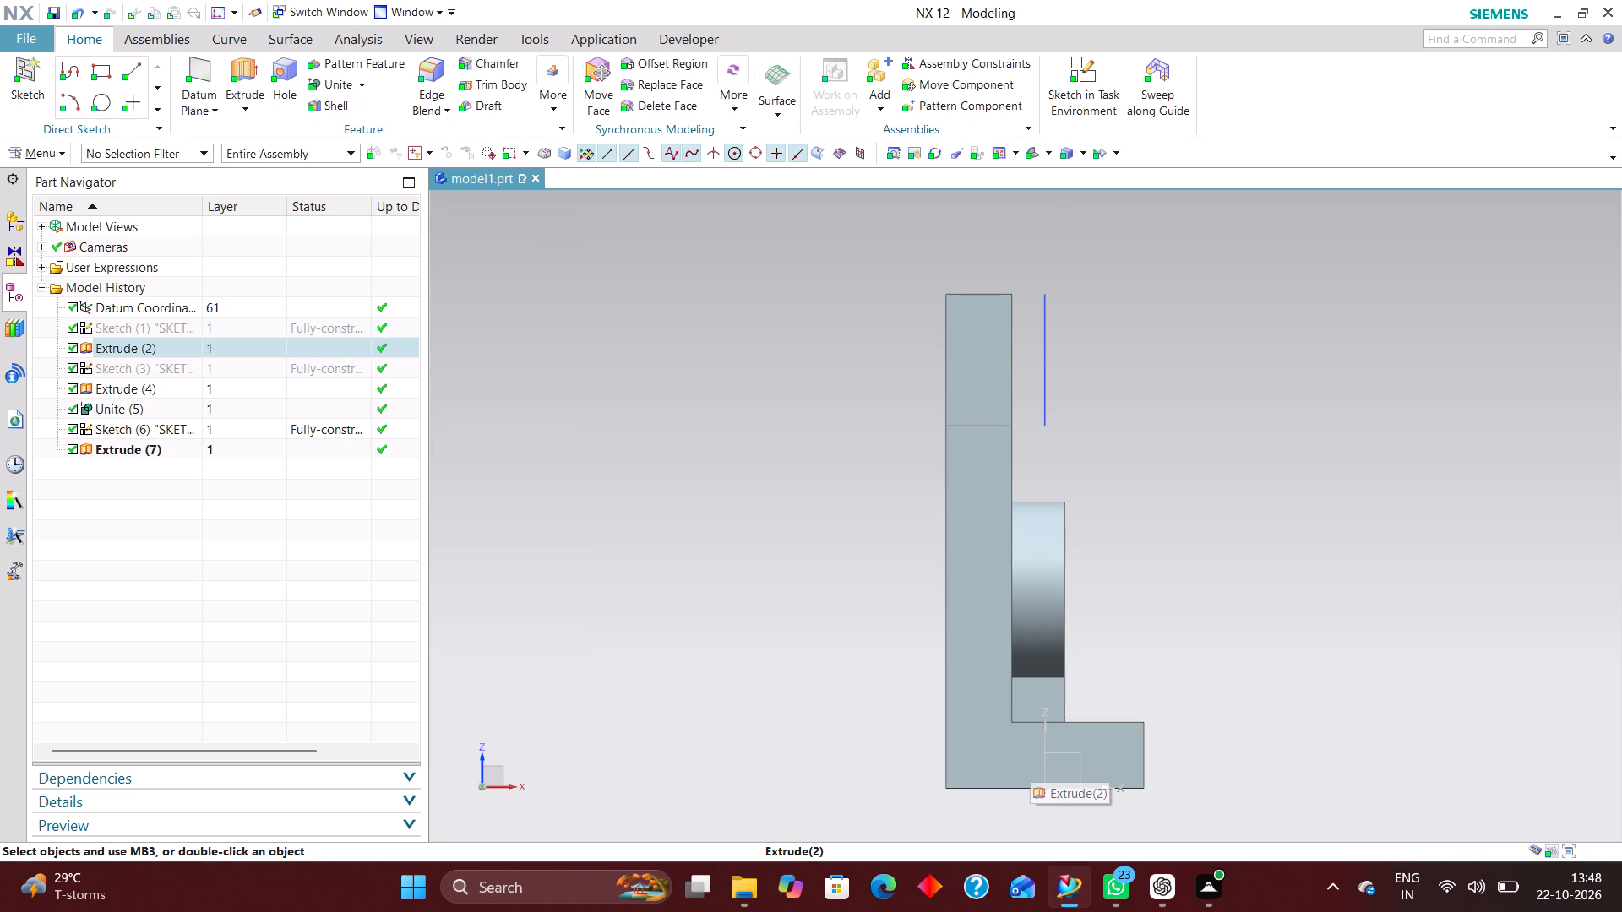
Edit the upper block's extrude to end at -2 mm, thickening it beyond the upright leg.
{"action": "scroll", "coordinate": [982, 442], "scroll_direction": "up", "scroll_amount": 2}
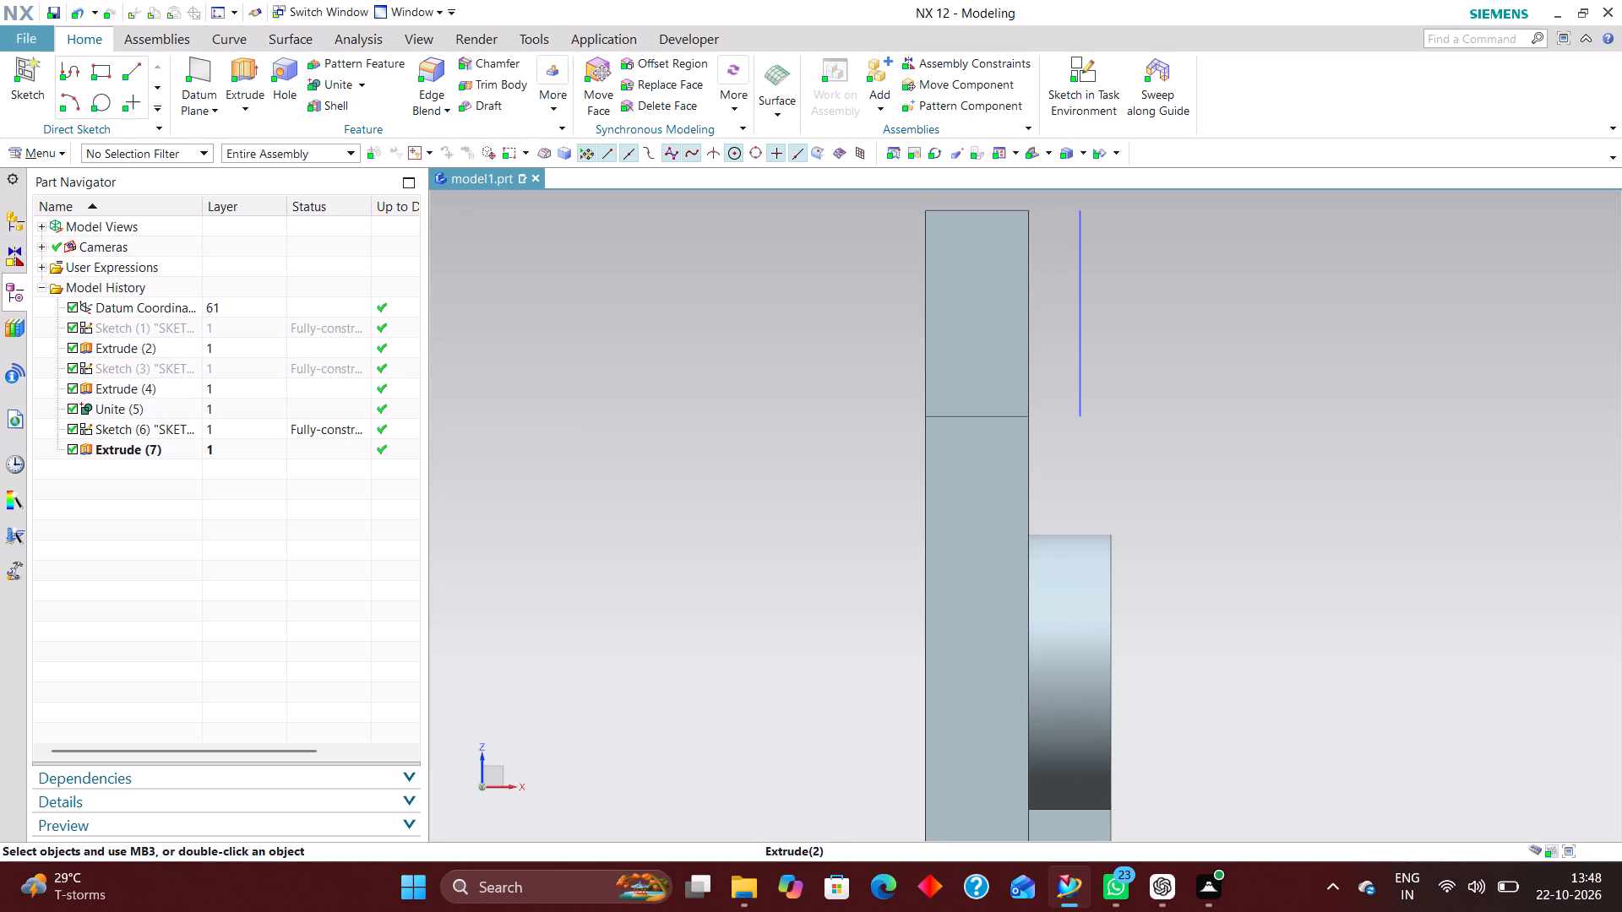
{"action": "double_click", "coordinate": [997, 348]}
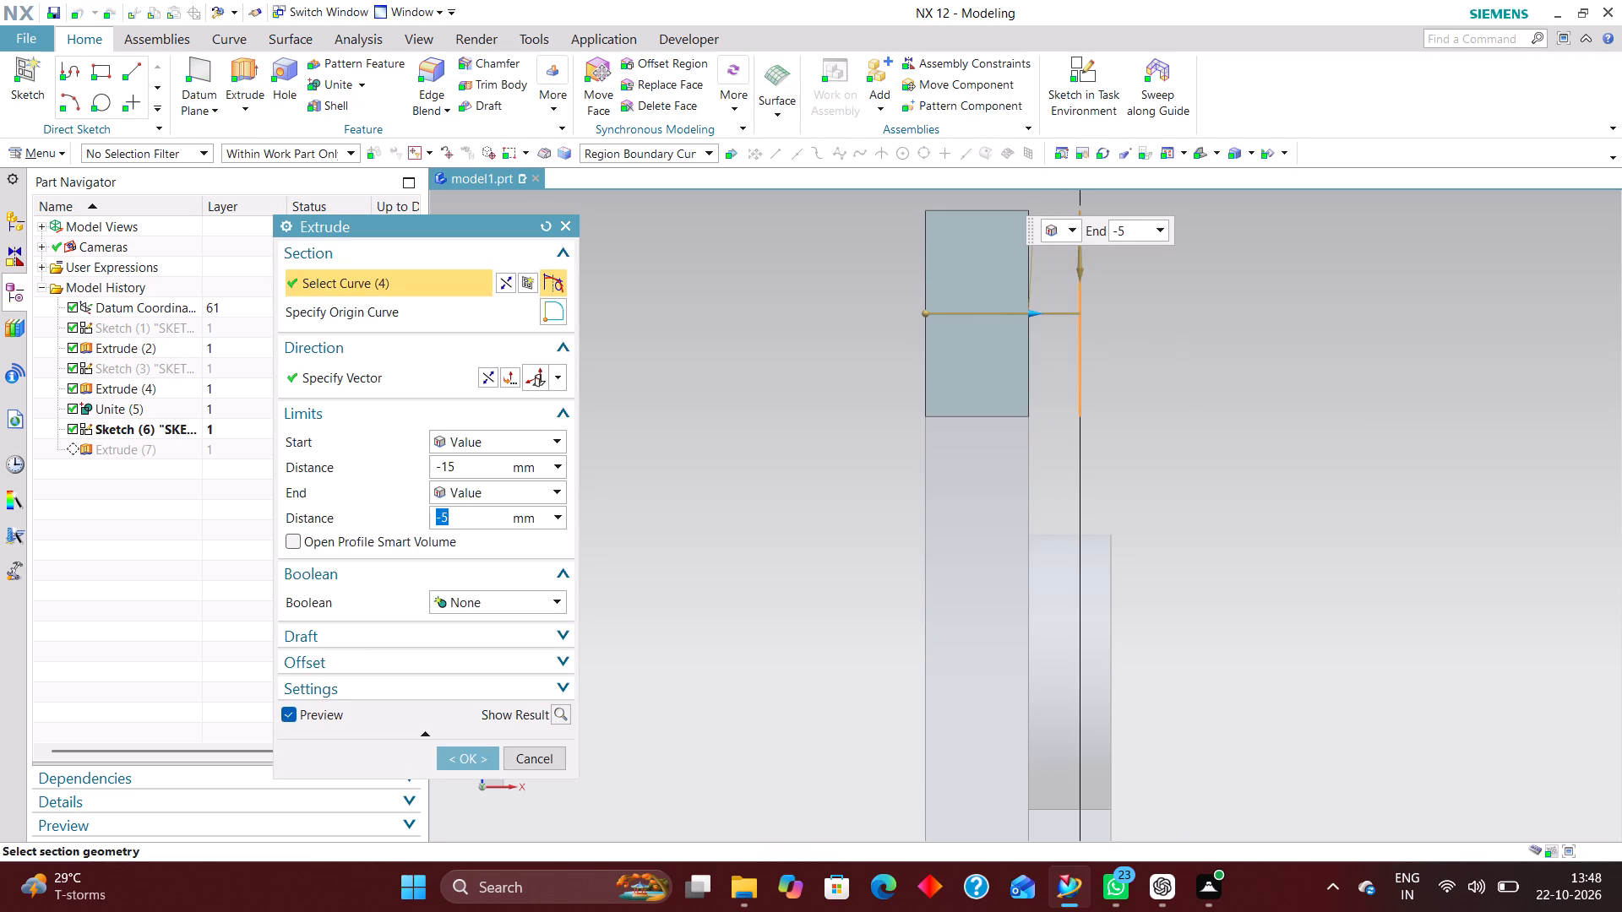
{"action": "scroll", "coordinate": [1056, 320], "scroll_direction": "up", "scroll_amount": 4}
{"action": "left_click_drag", "start_coordinate": [990, 304], "coordinate": [1022, 306]}
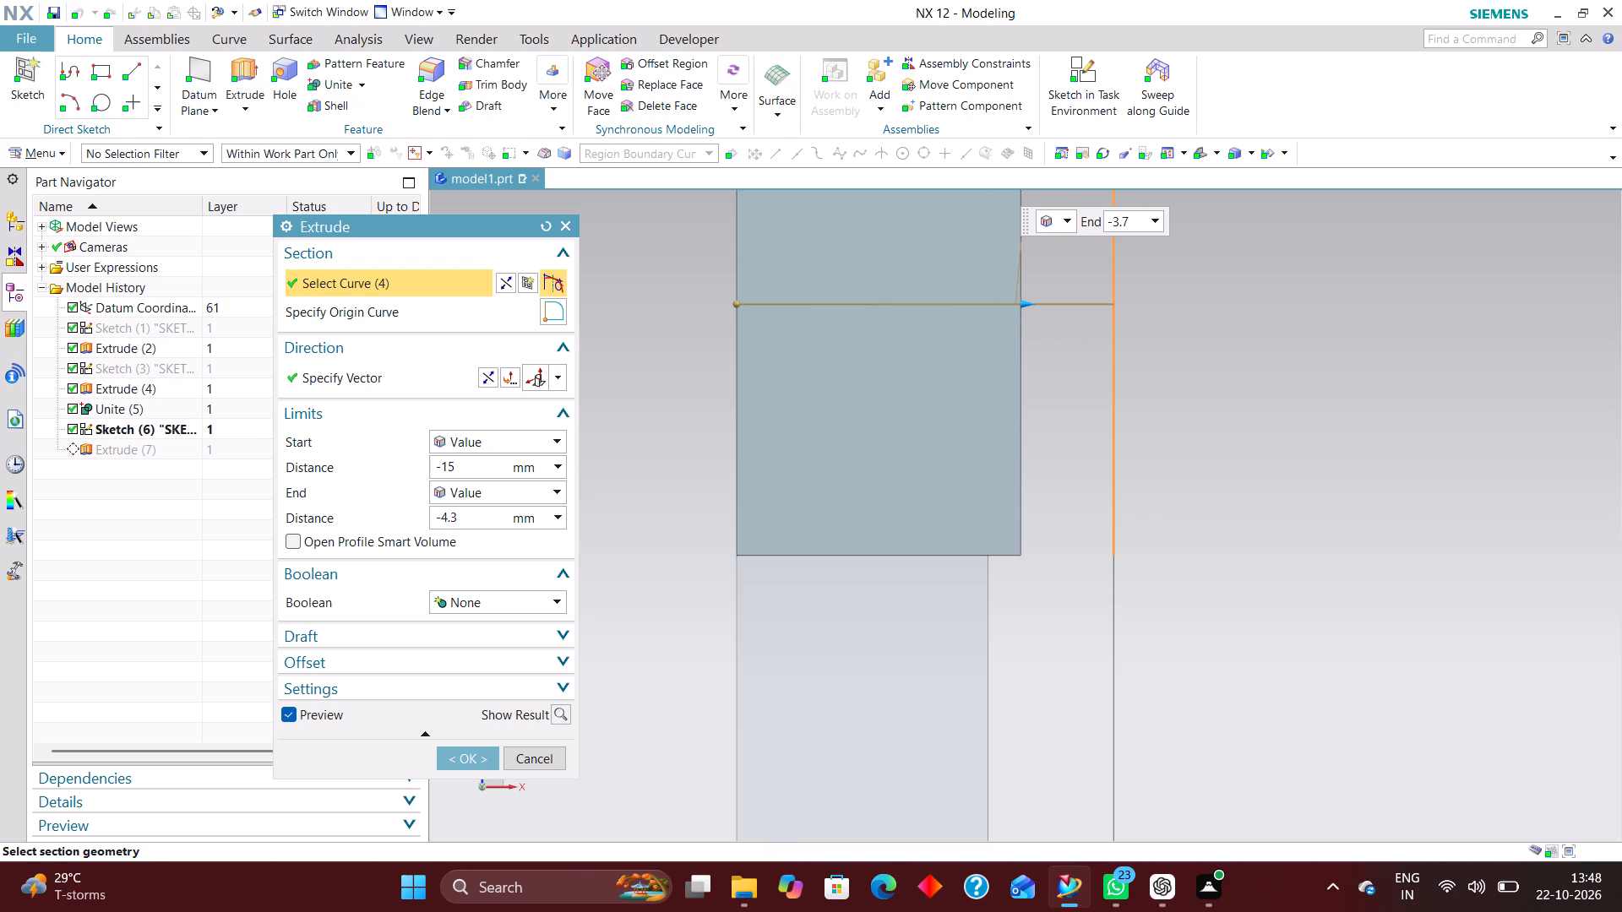
{"action": "left_click_drag", "start_coordinate": [1022, 306], "coordinate": [1025, 307]}
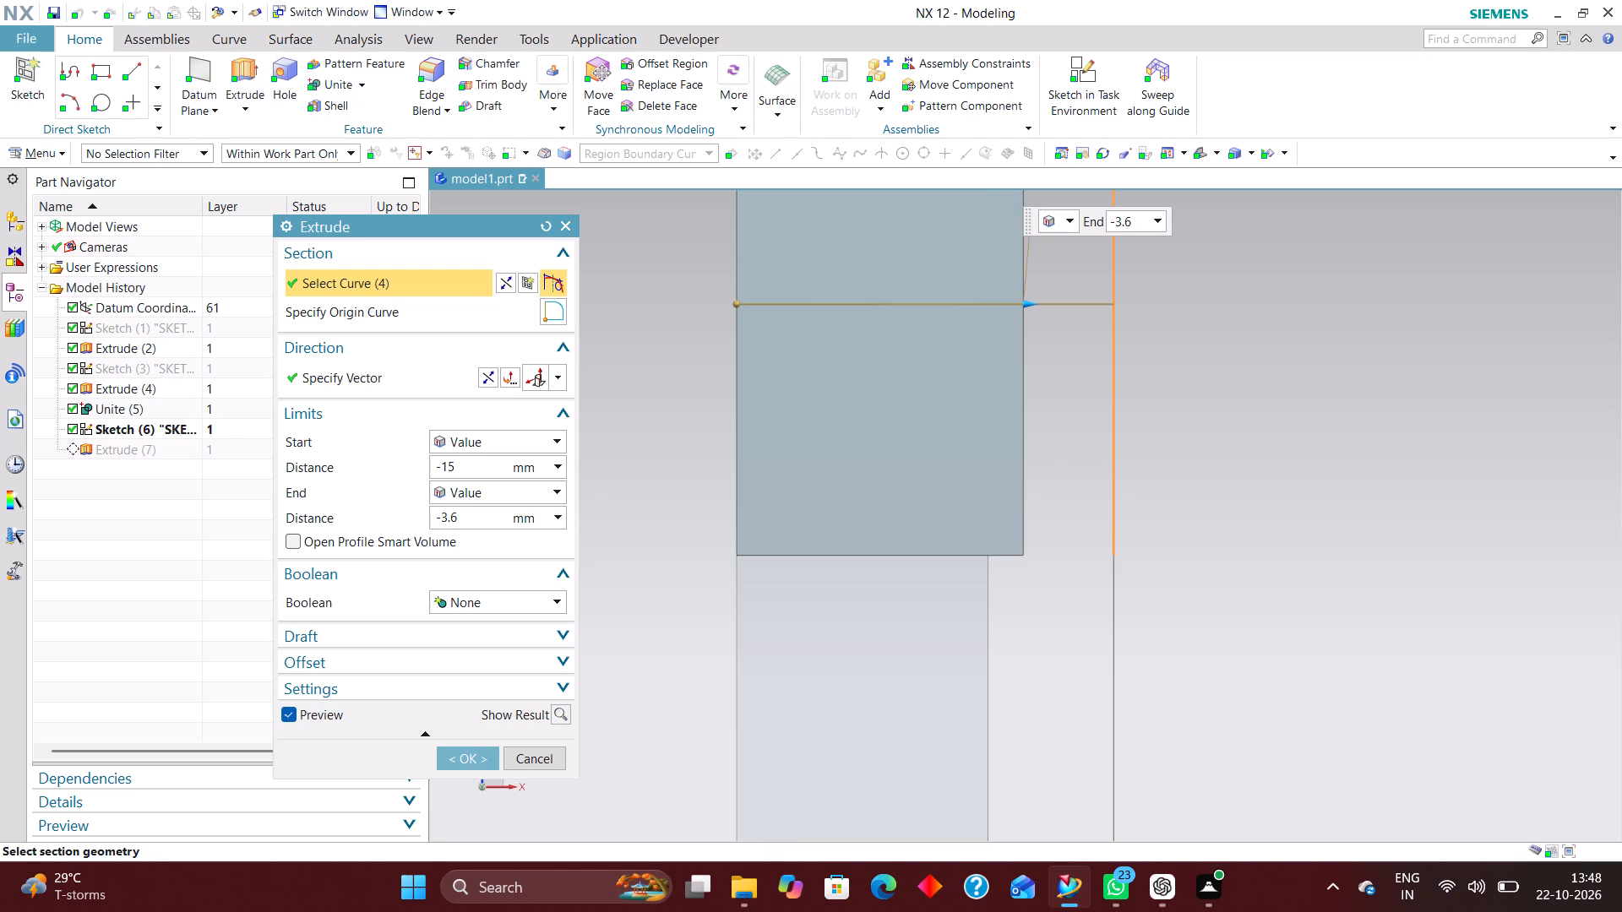
{"action": "left_click_drag", "start_coordinate": [1025, 307], "coordinate": [988, 307]}
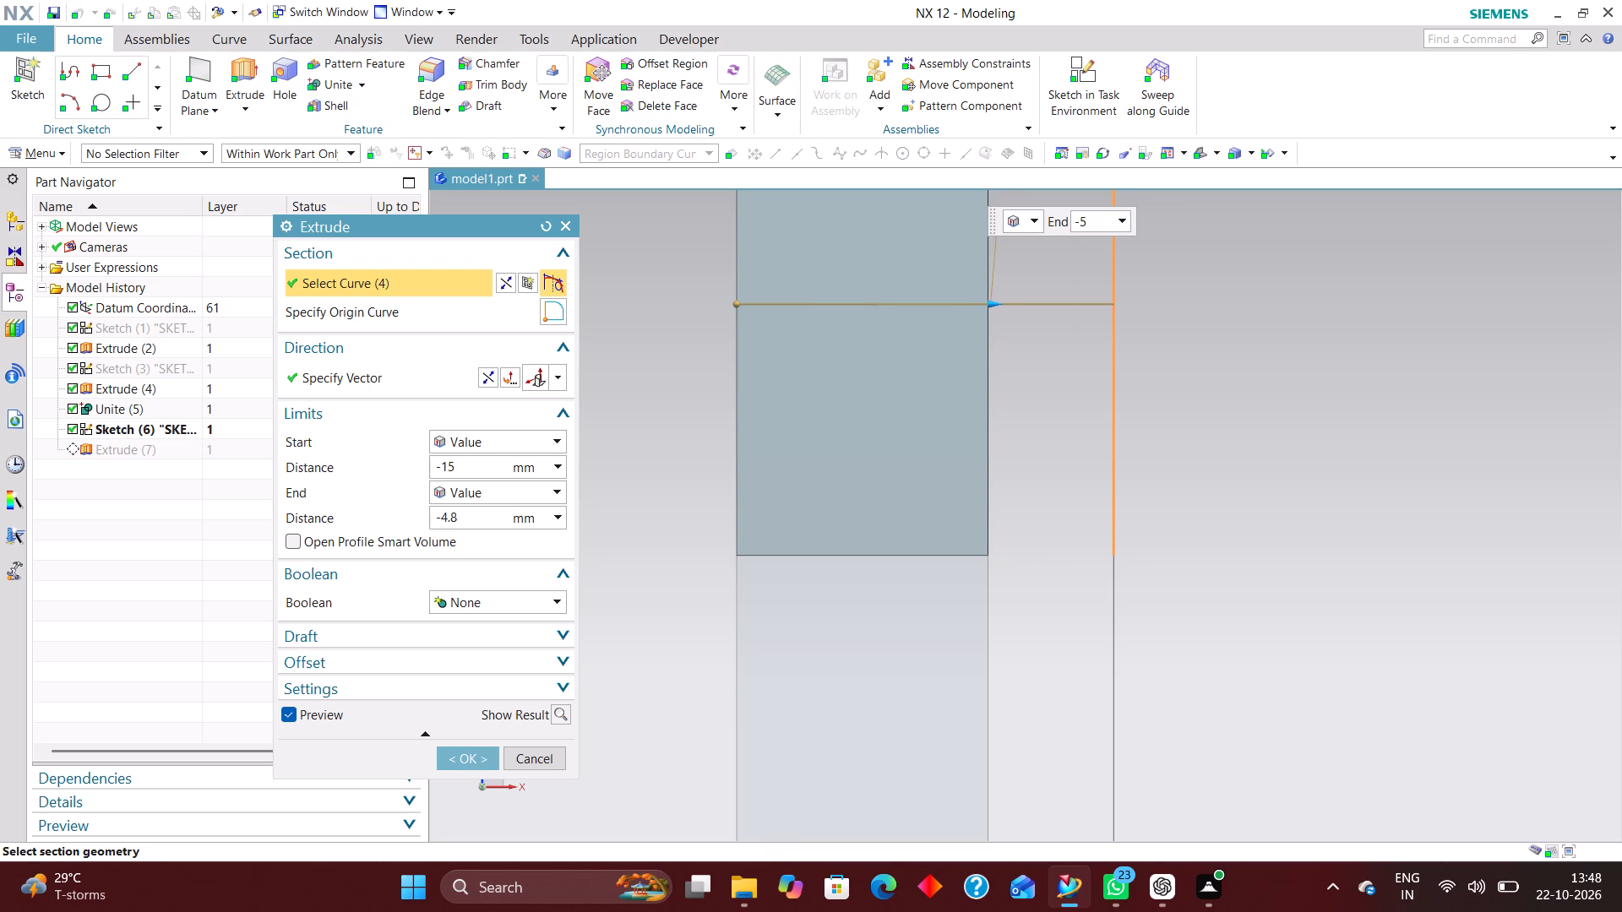
{"action": "left_click_drag", "start_coordinate": [988, 307], "coordinate": [991, 307]}
{"action": "left_click_drag", "start_coordinate": [991, 307], "coordinate": [1039, 312]}
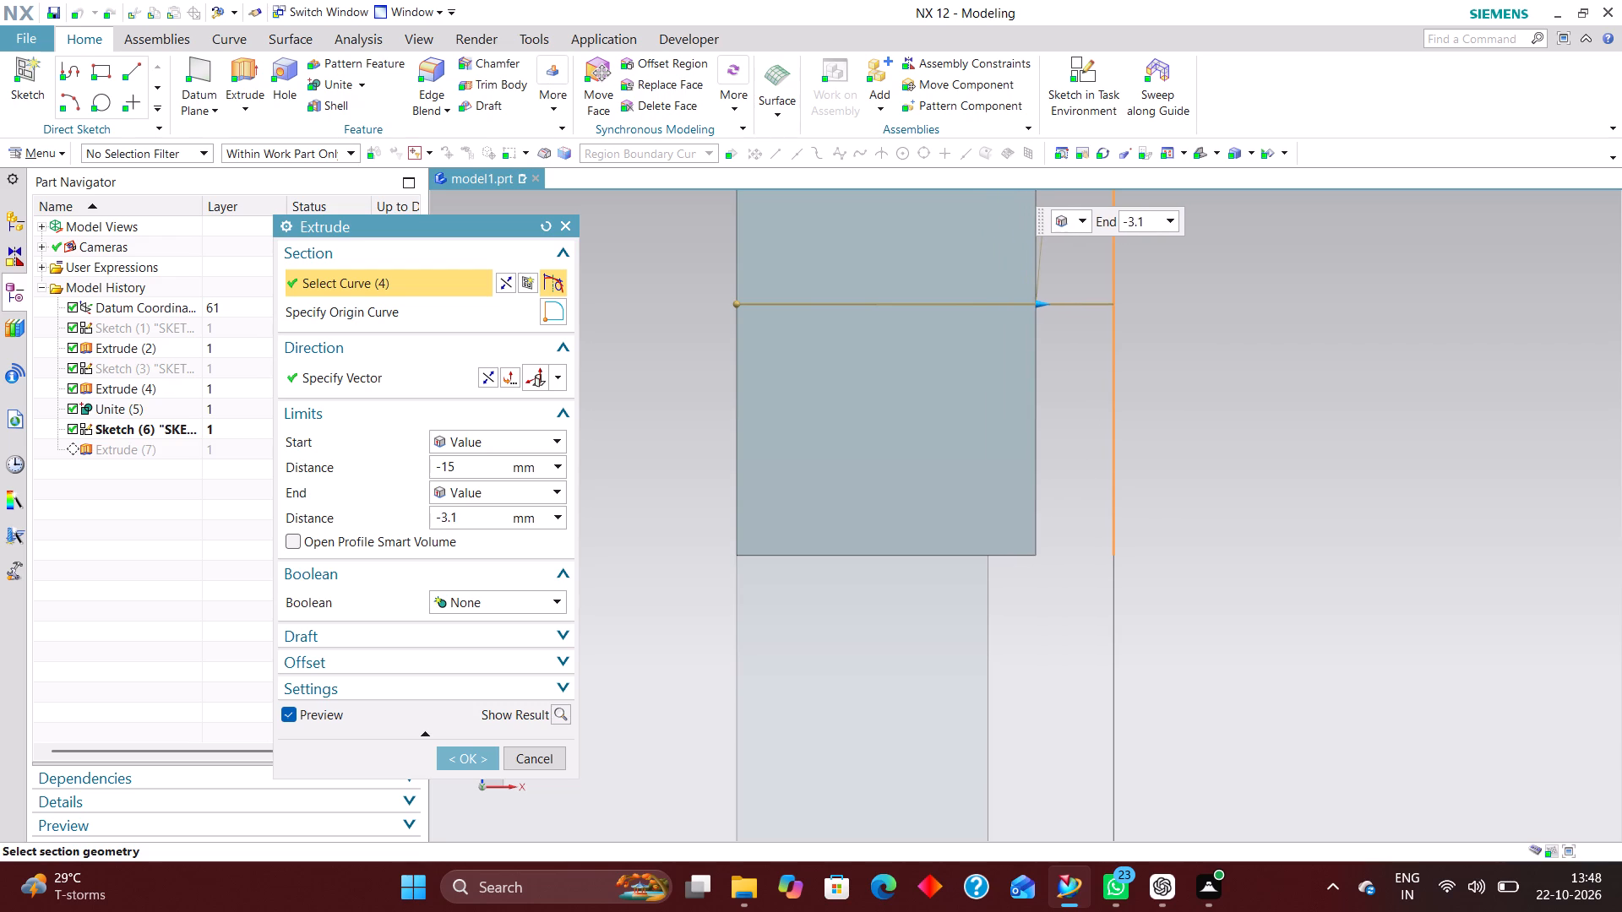
{"action": "left_click_drag", "start_coordinate": [1039, 312], "coordinate": [1049, 311]}
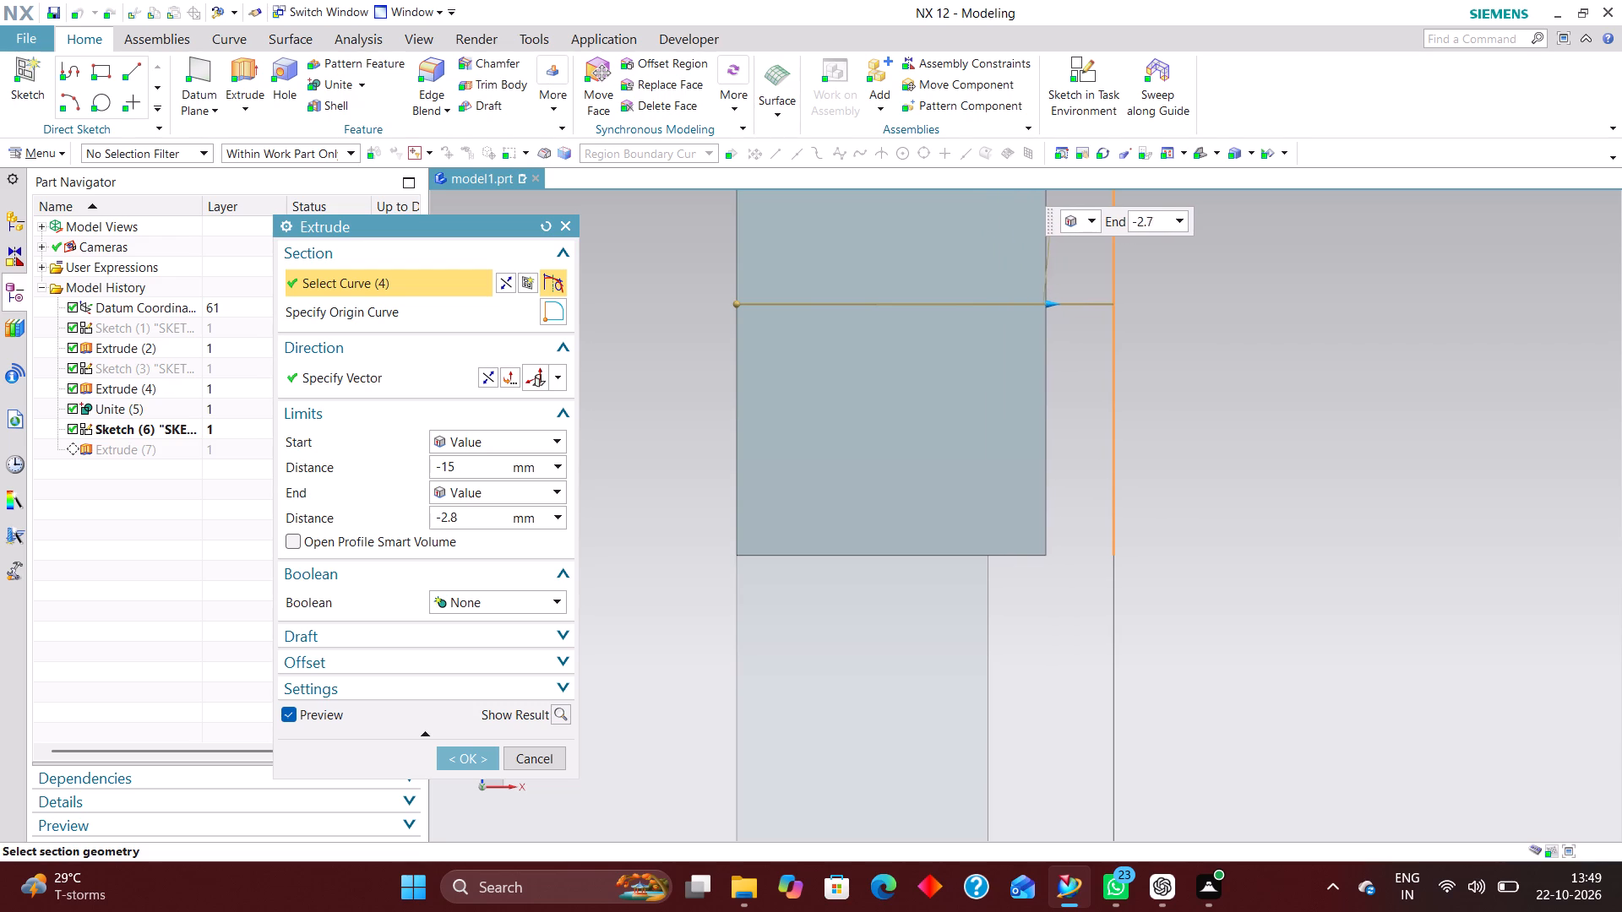
{"action": "left_click_drag", "start_coordinate": [1049, 311], "coordinate": [1059, 309]}
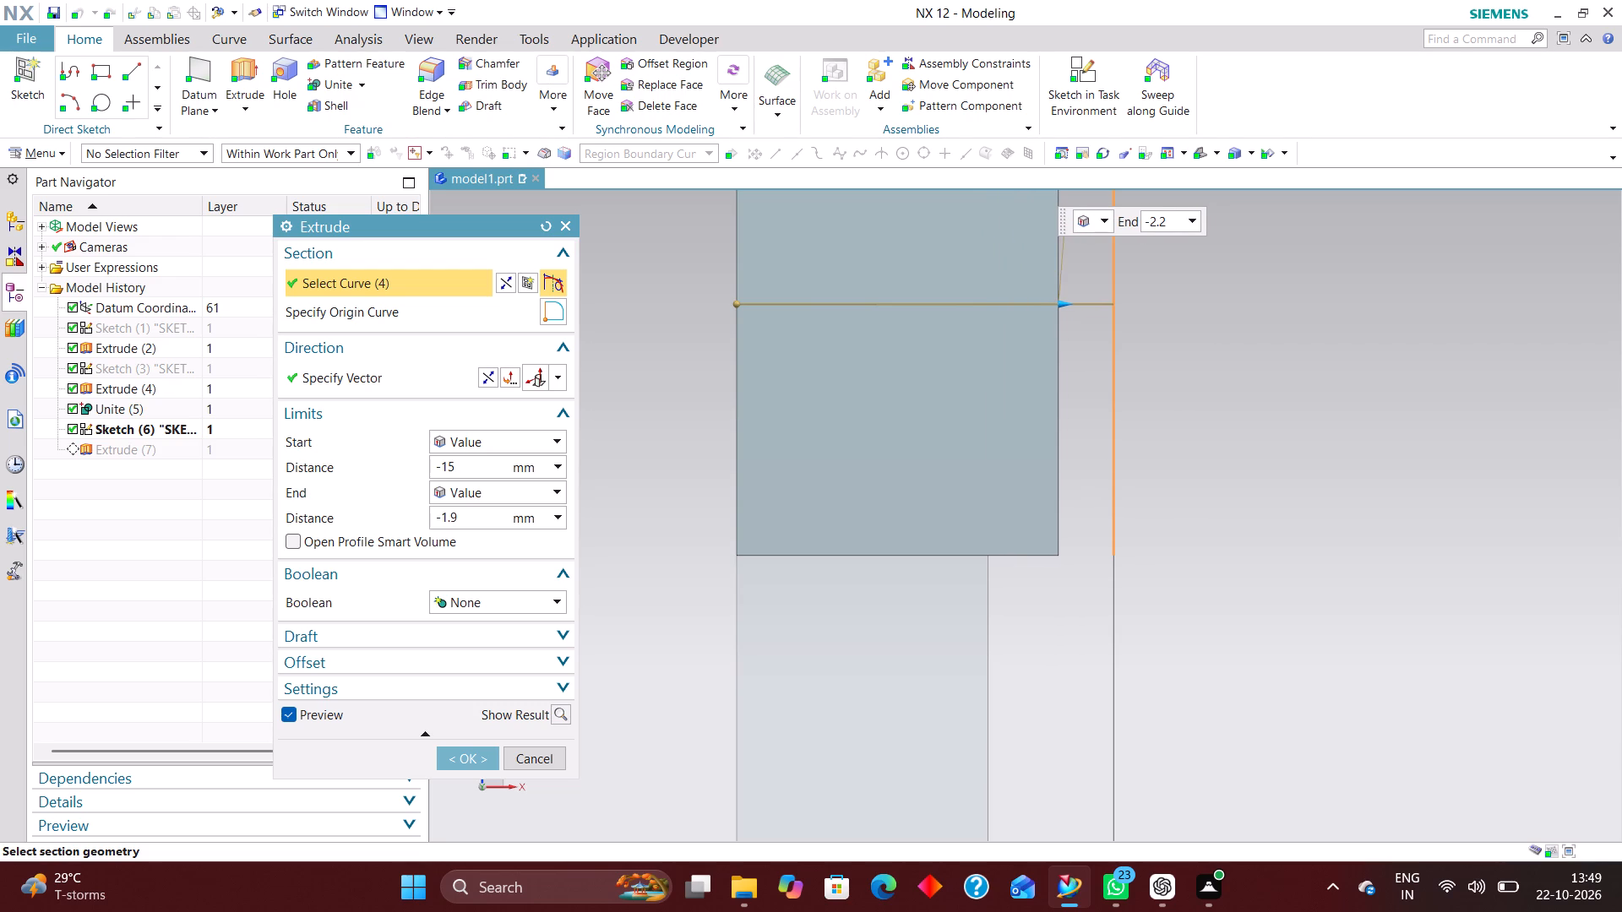
{"action": "left_click_drag", "start_coordinate": [1059, 309], "coordinate": [1064, 308]}
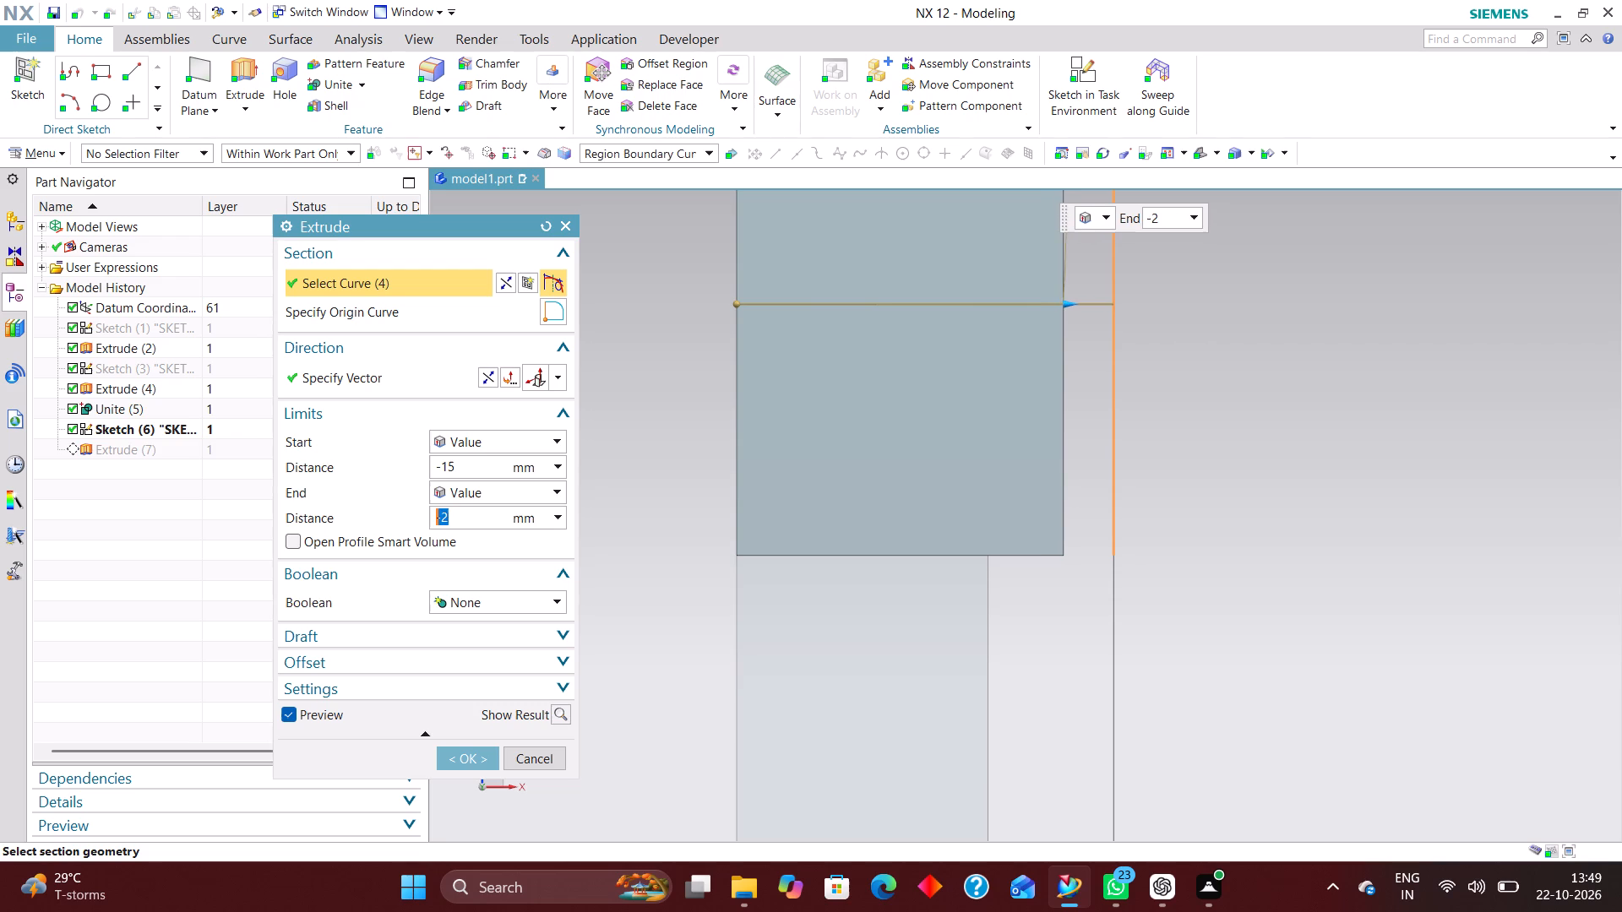
{"action": "scroll", "coordinate": [1037, 531], "scroll_direction": "down", "scroll_amount": 5}
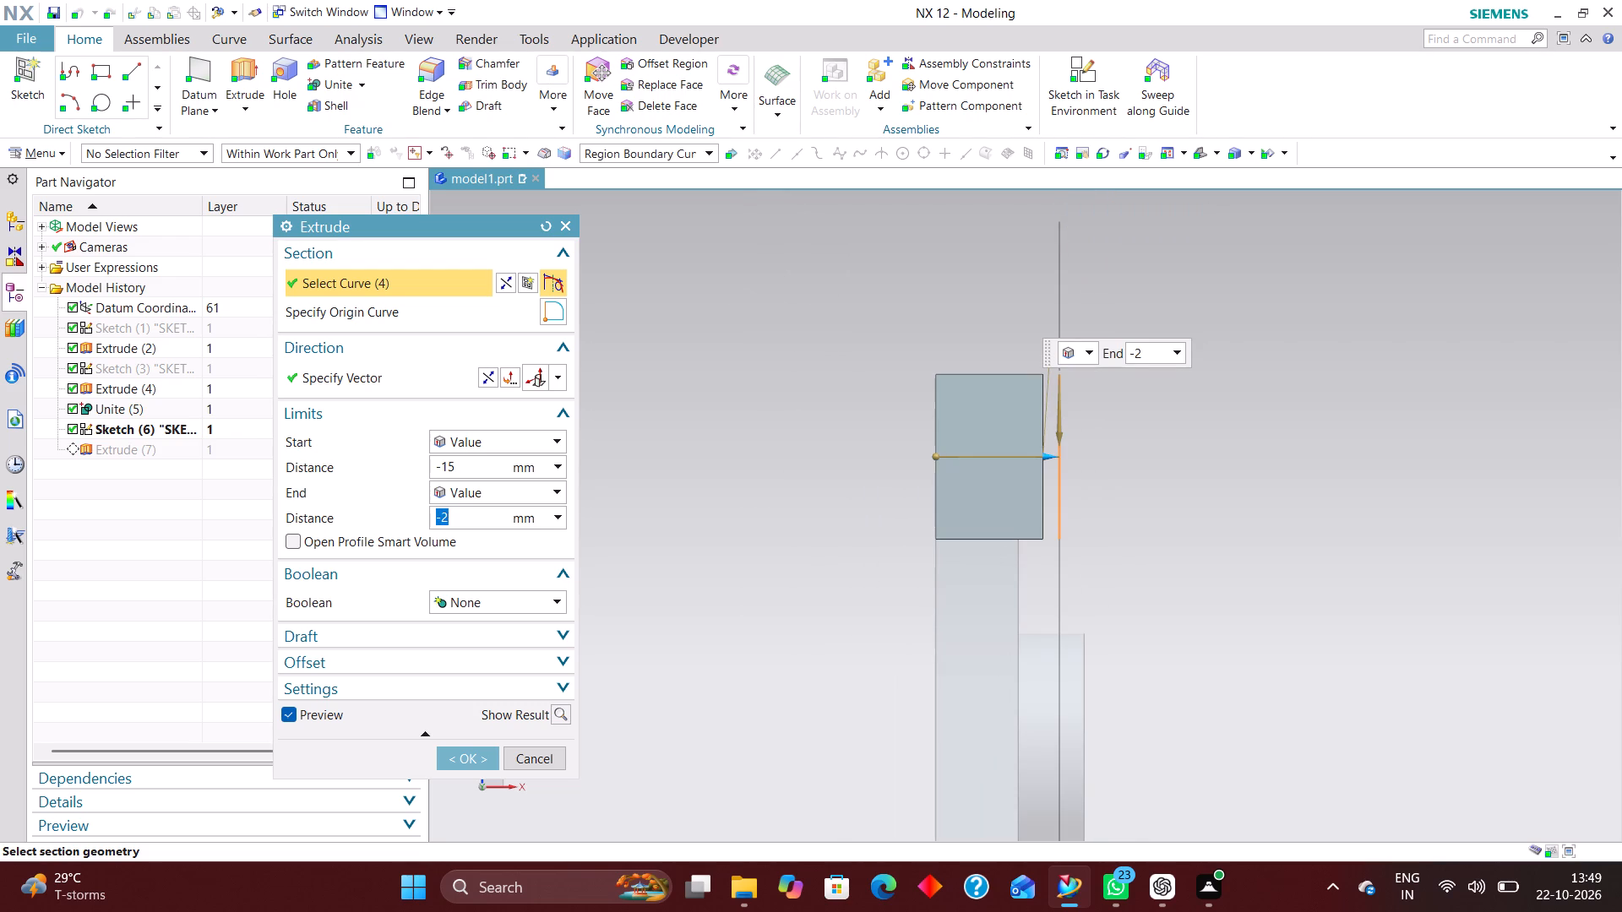
{"action": "left_click", "coordinate": [474, 753]}
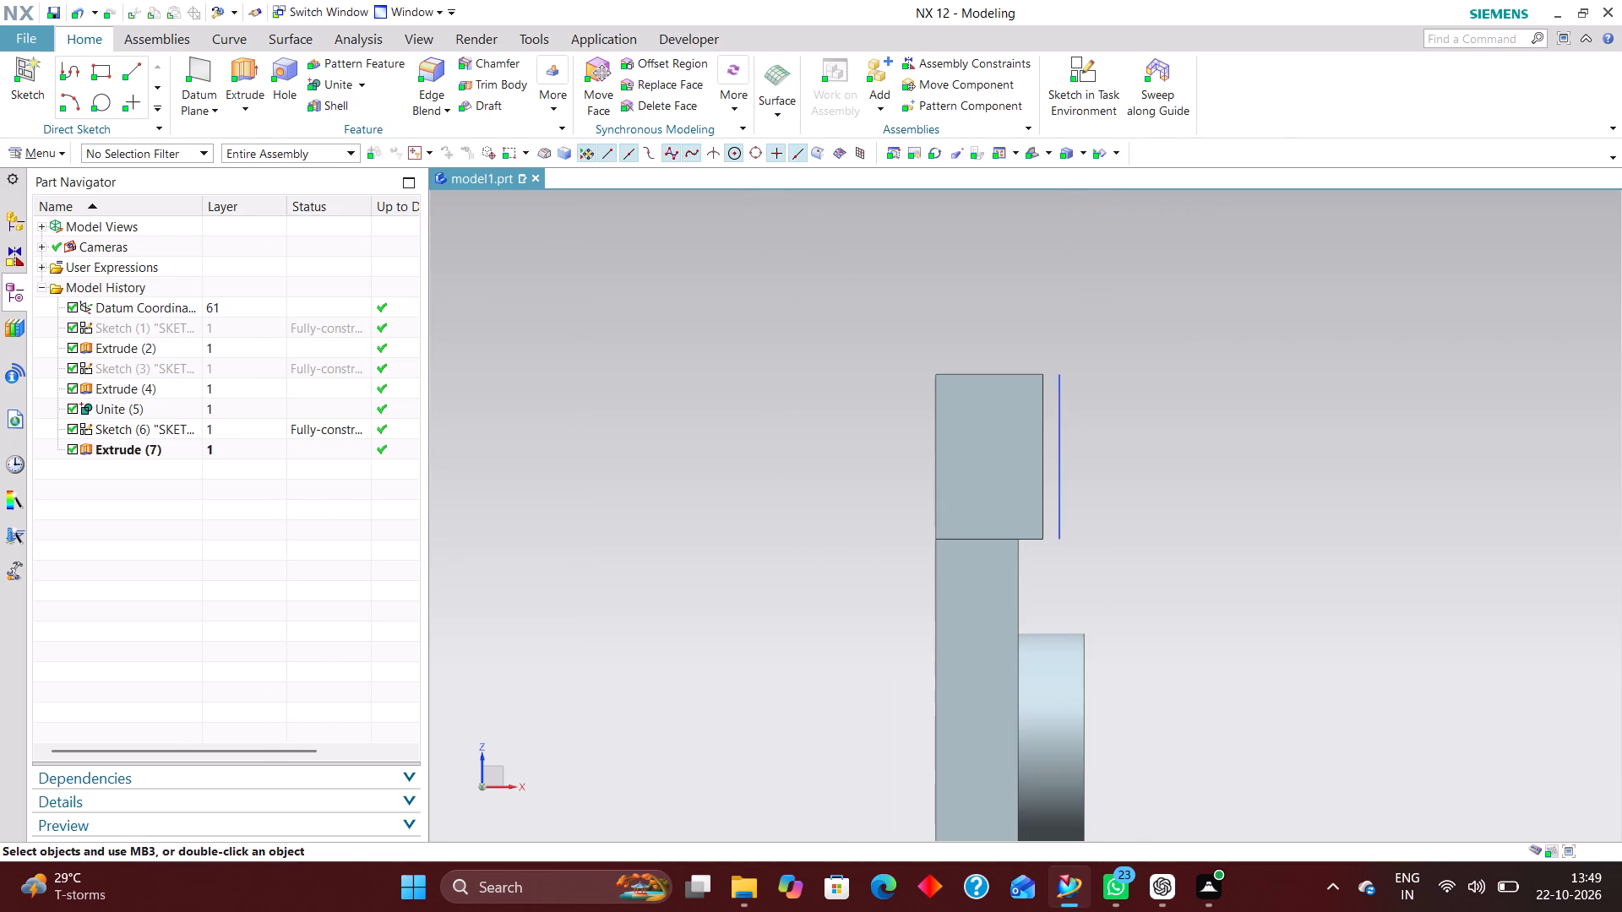
Unite the upper block with the bracket body, using the bracket as the target.
{"action": "middle_click_drag", "start_coordinate": [1208, 537], "coordinate": [1192, 560]}
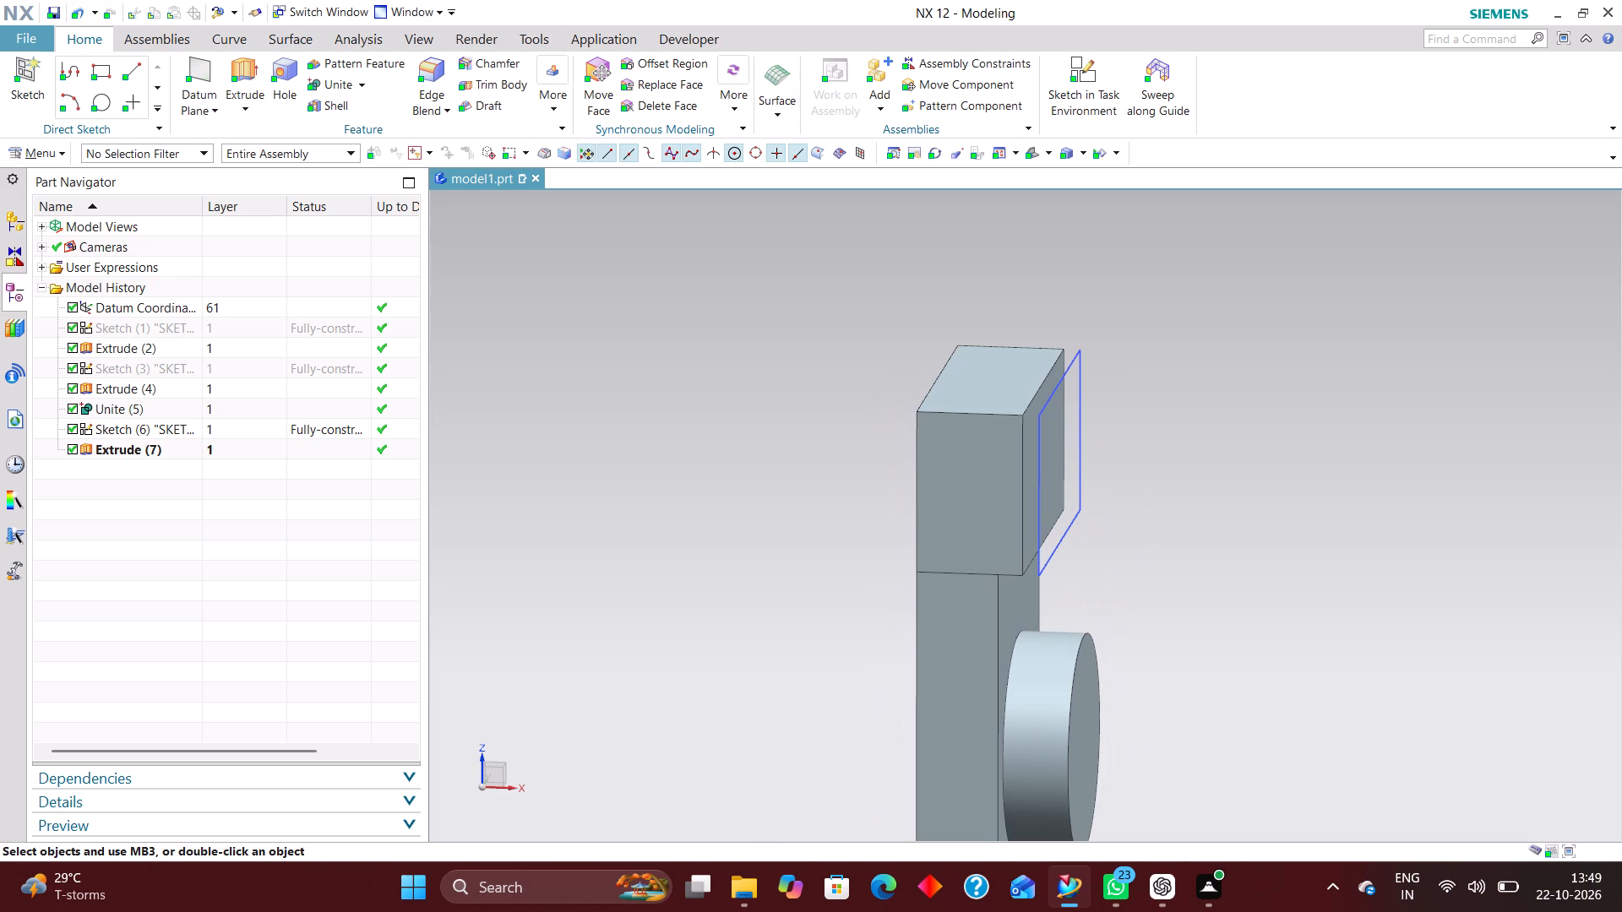
{"action": "left_click", "coordinate": [334, 84]}
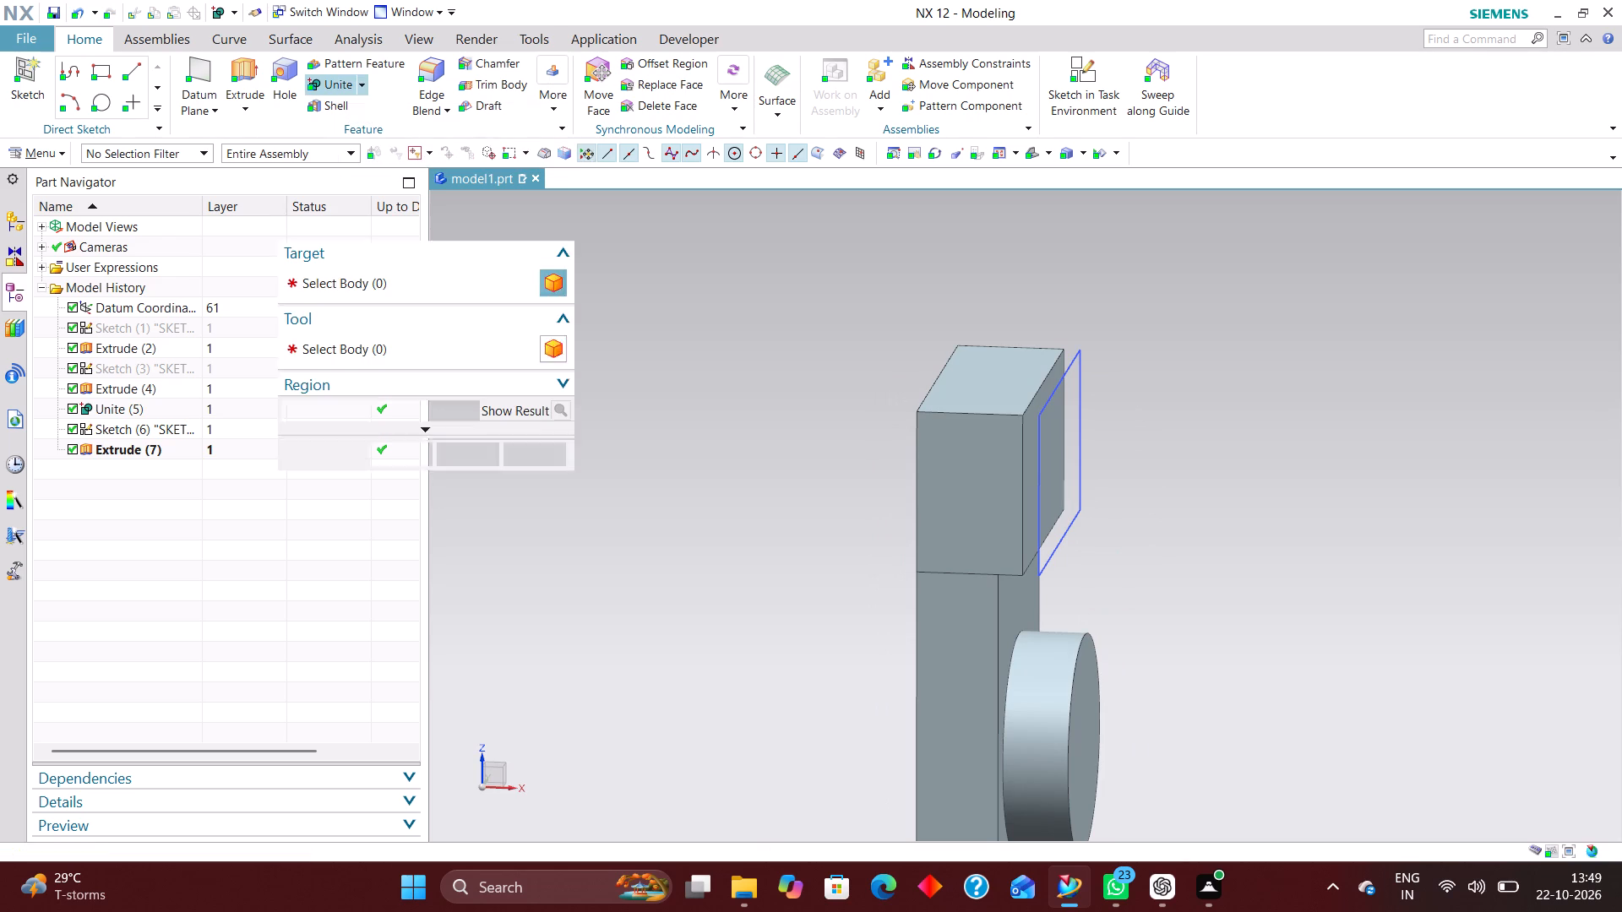
{"action": "left_click", "coordinate": [956, 691]}
{"action": "left_click", "coordinate": [964, 437]}
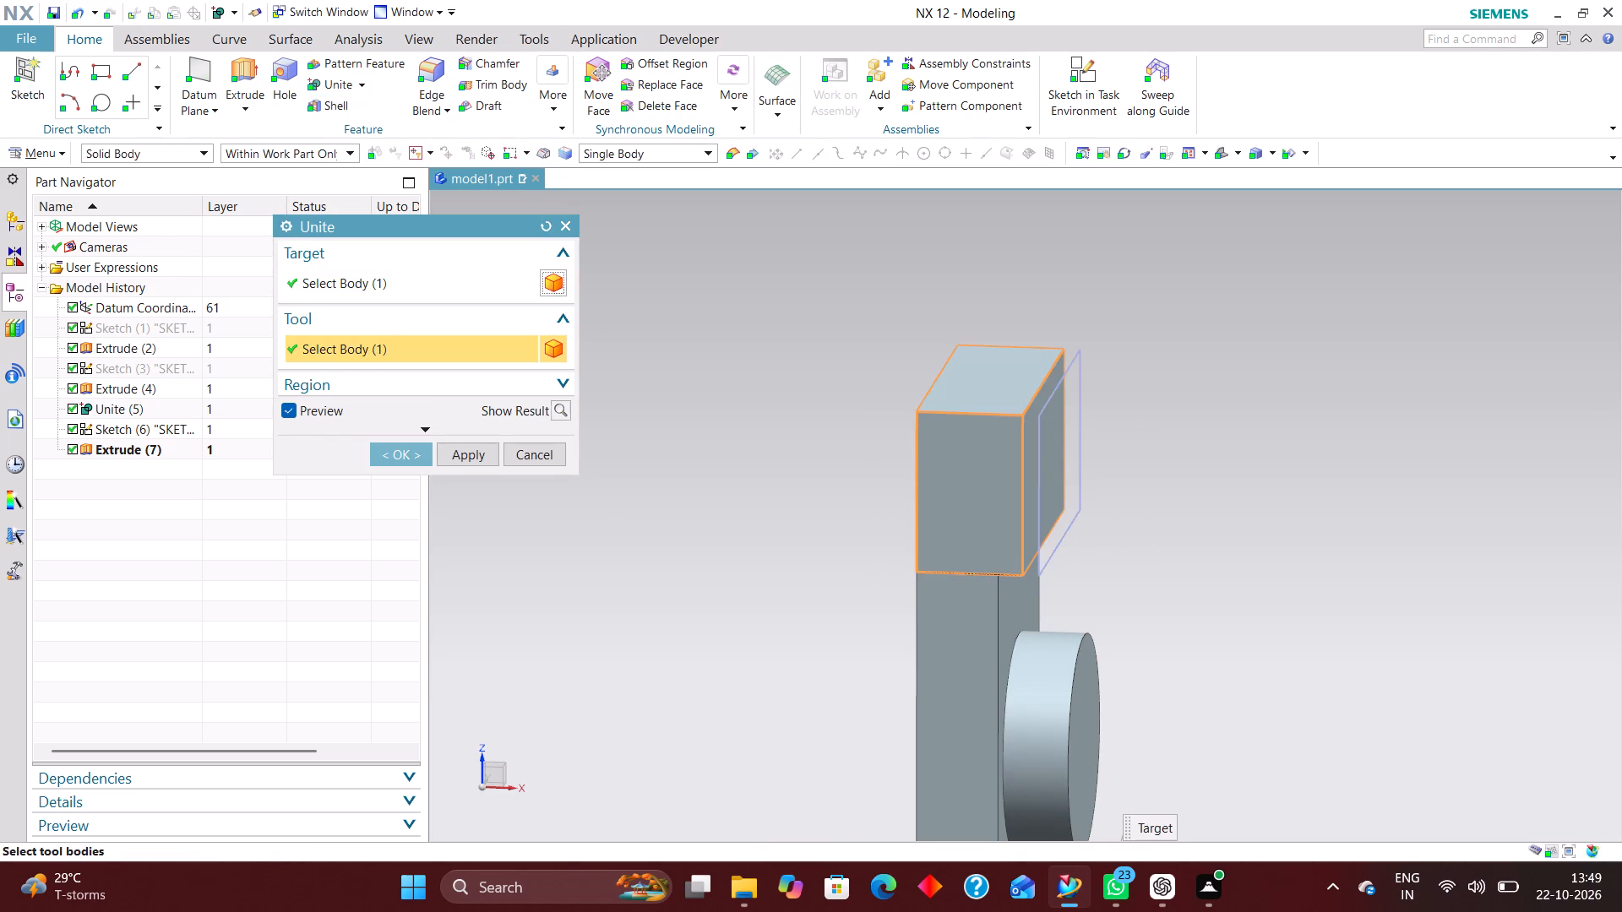
{"action": "left_click", "coordinate": [402, 444]}
{"action": "scroll", "coordinate": [985, 533], "scroll_direction": "down", "scroll_amount": 3}
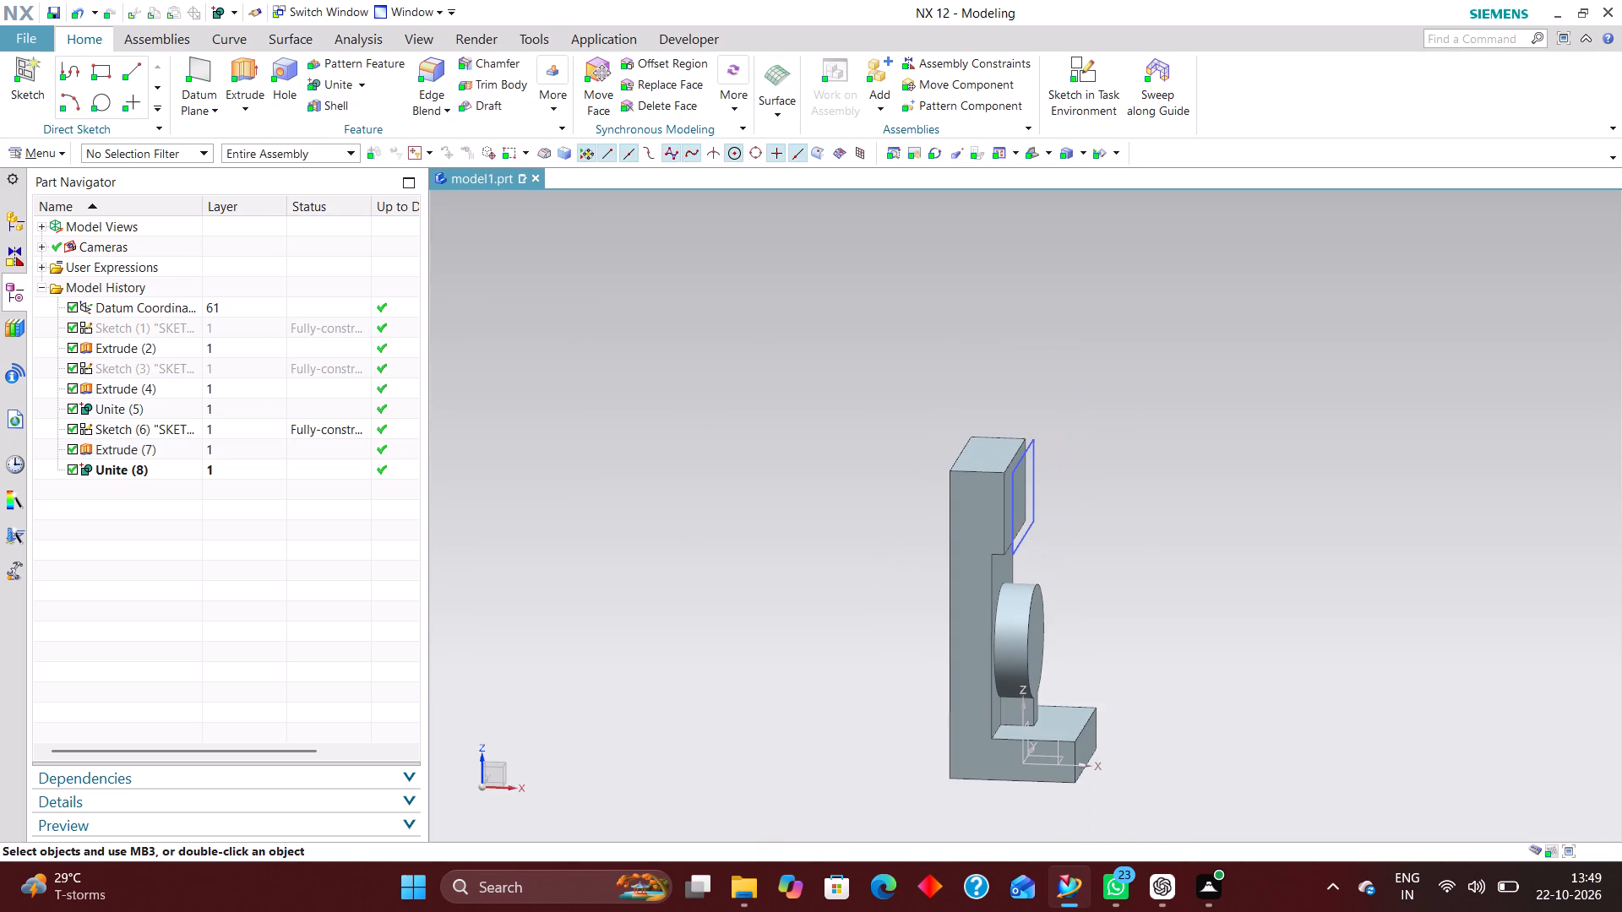
Apply a 5 mm circular Edge Blend to the two top corner edges of the upper block.
{"action": "scroll", "coordinate": [1245, 582], "scroll_direction": "up", "scroll_amount": 1}
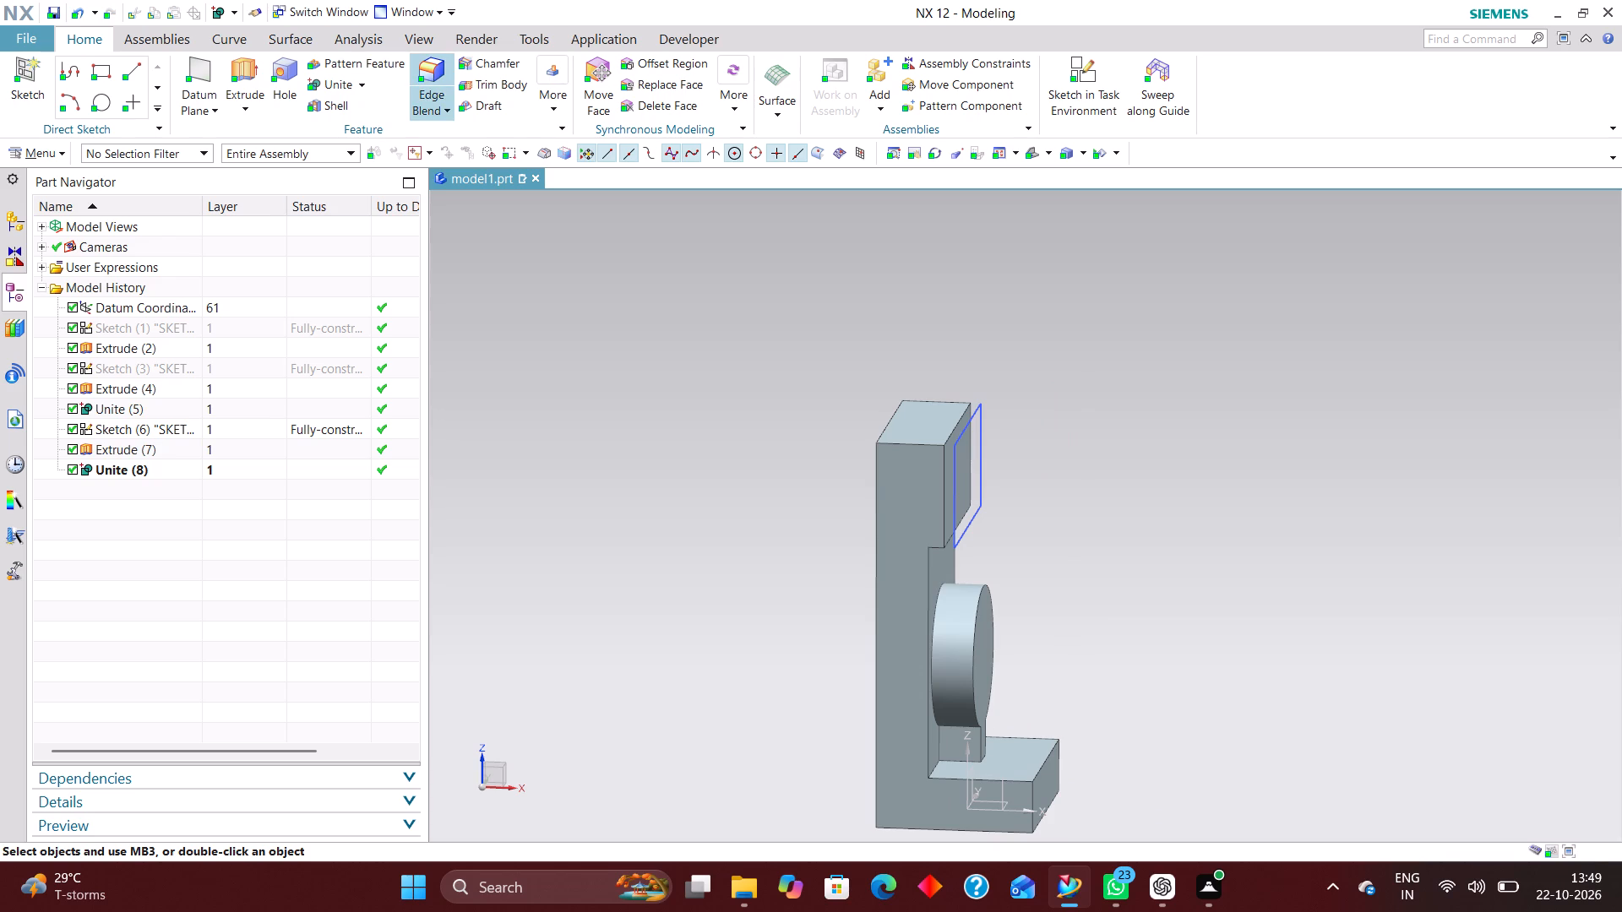
{"action": "left_click", "coordinate": [436, 67]}
{"action": "scroll", "coordinate": [978, 464], "scroll_direction": "up", "scroll_amount": 6}
{"action": "scroll", "coordinate": [872, 426], "scroll_direction": "up", "scroll_amount": 5}
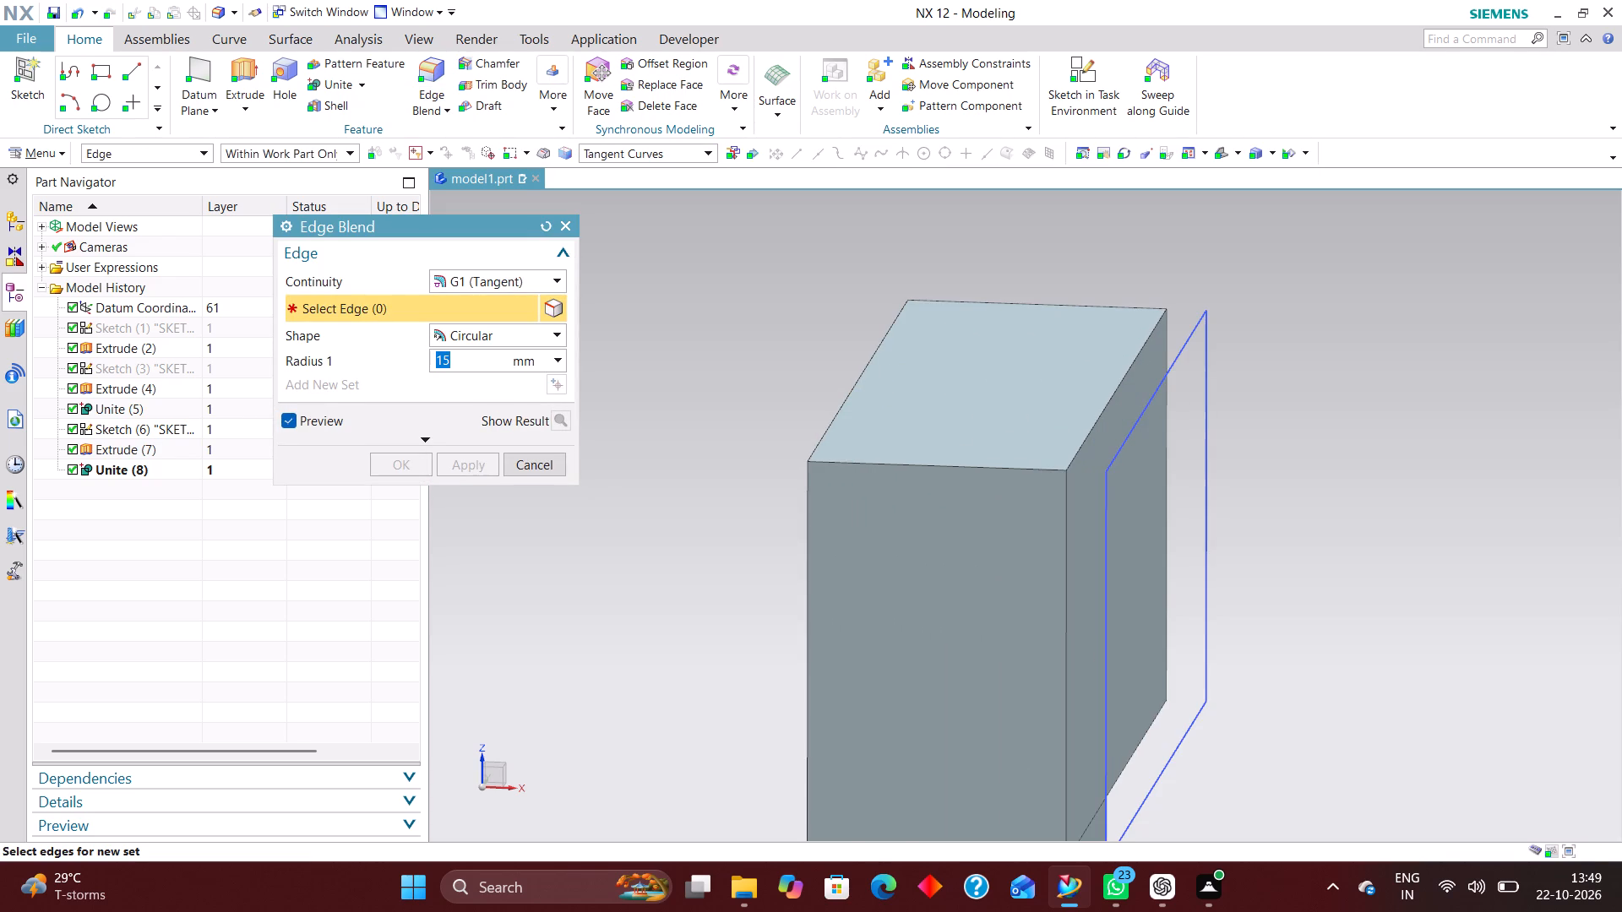
{"action": "left_click", "coordinate": [912, 464]}
{"action": "scroll", "coordinate": [1080, 322], "scroll_direction": "down", "scroll_amount": 4}
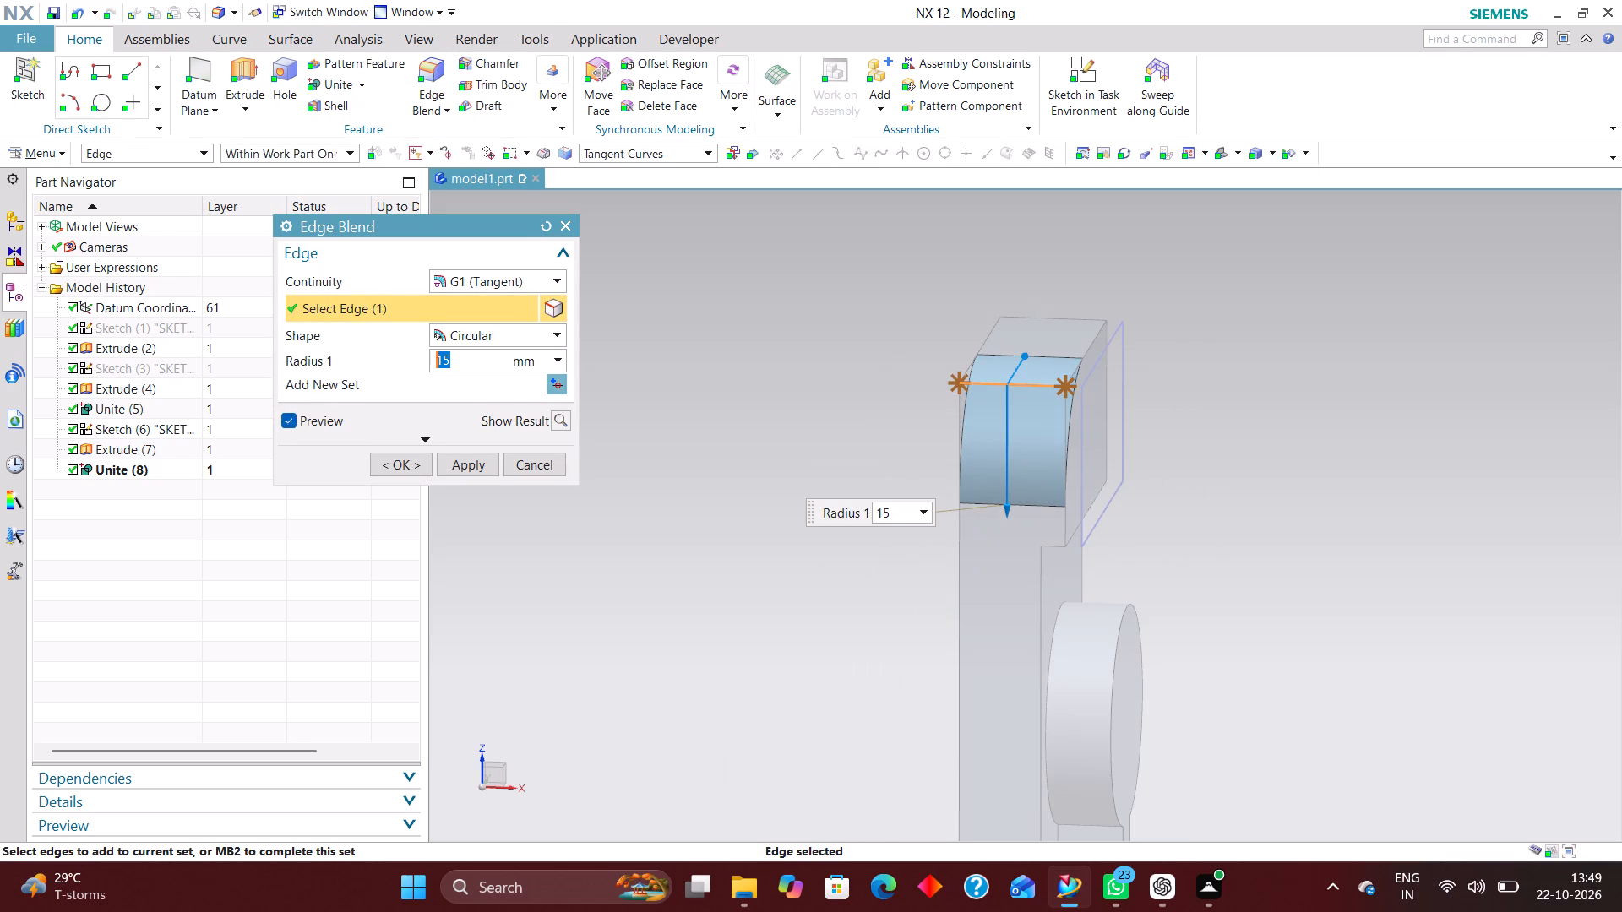
{"action": "key", "text": "5"}
{"action": "key", "text": "Return"}
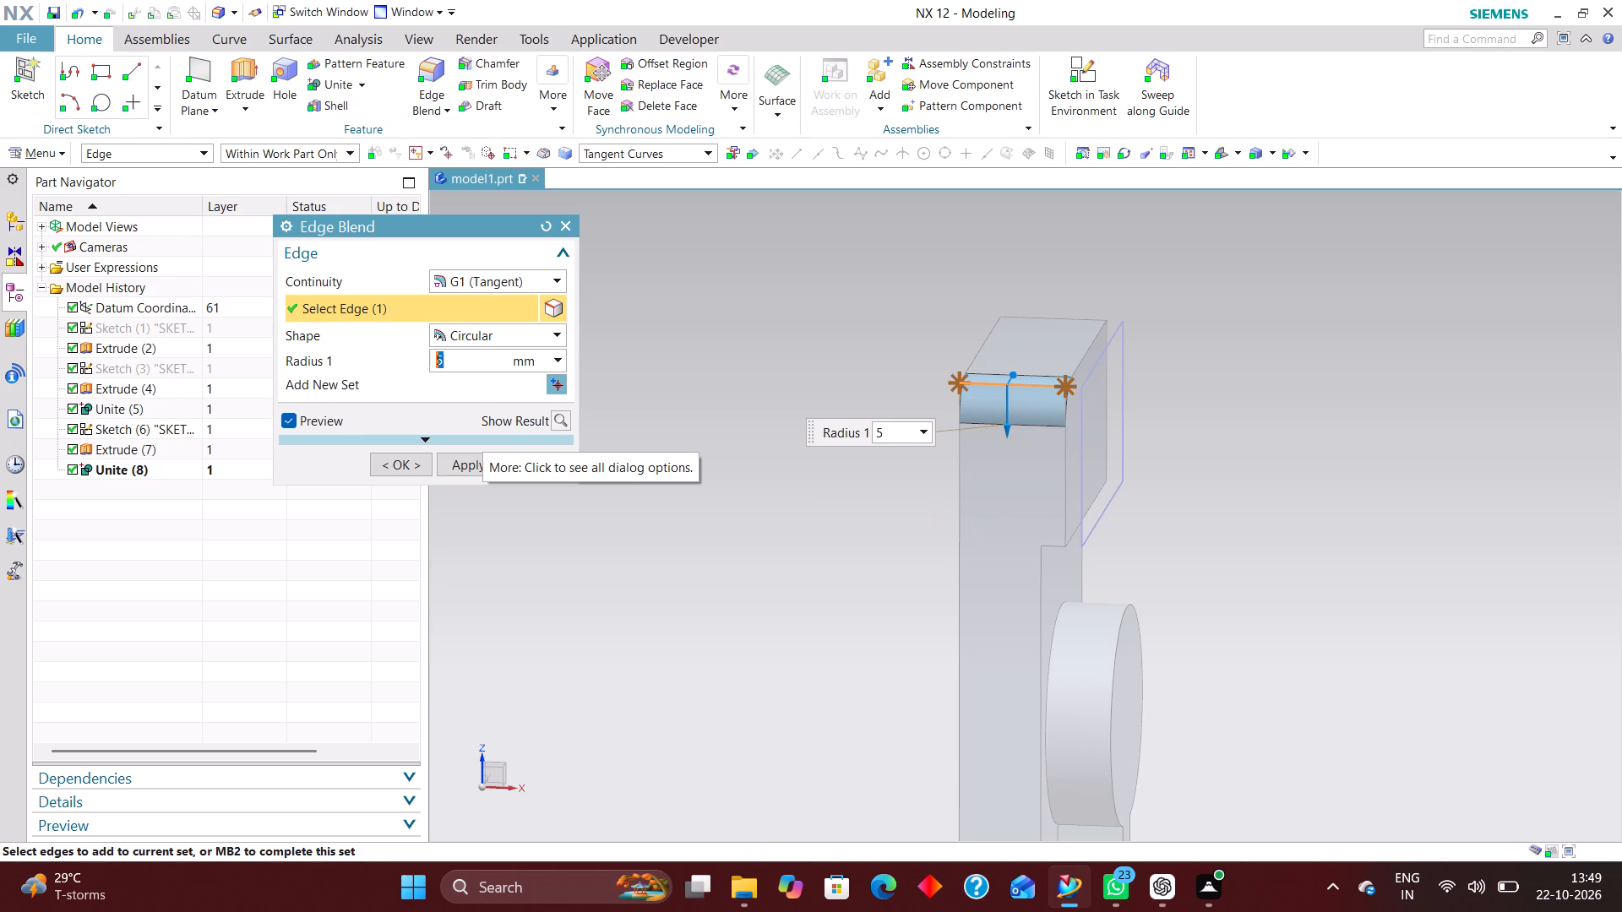
{"action": "scroll", "coordinate": [562, 412], "scroll_direction": "down", "scroll_amount": 2}
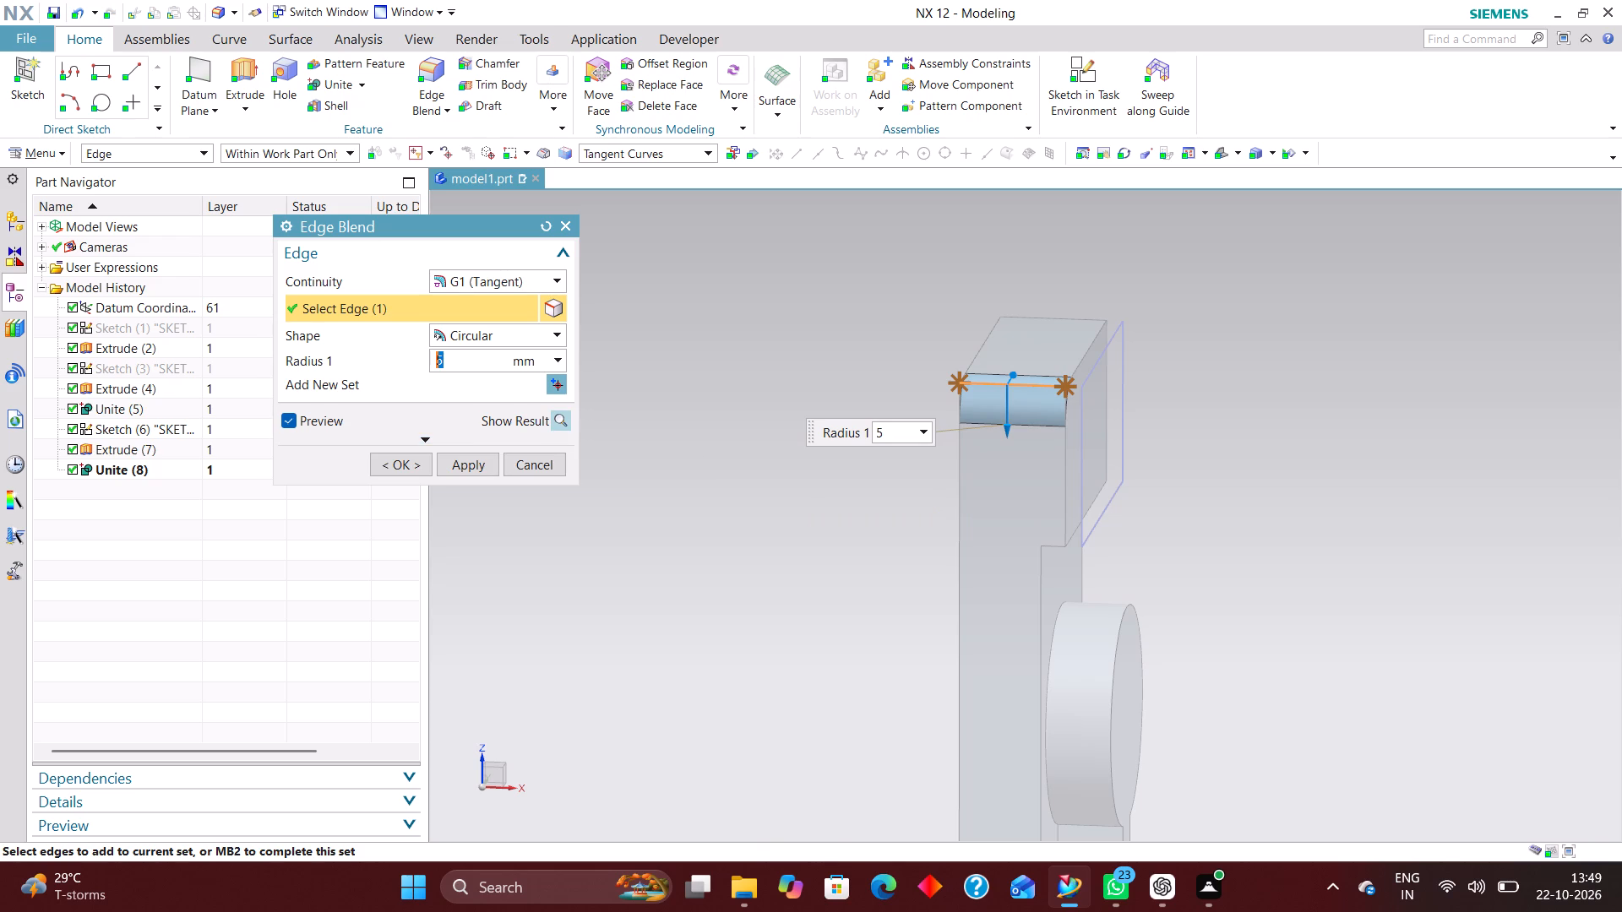
{"action": "scroll", "coordinate": [1140, 481], "scroll_direction": "up", "scroll_amount": 2}
{"action": "scroll", "coordinate": [1121, 484], "scroll_direction": "down", "scroll_amount": 3}
{"action": "middle_click_drag", "start_coordinate": [1156, 524], "coordinate": [998, 608]}
{"action": "scroll", "coordinate": [1097, 503], "scroll_direction": "up", "scroll_amount": 3}
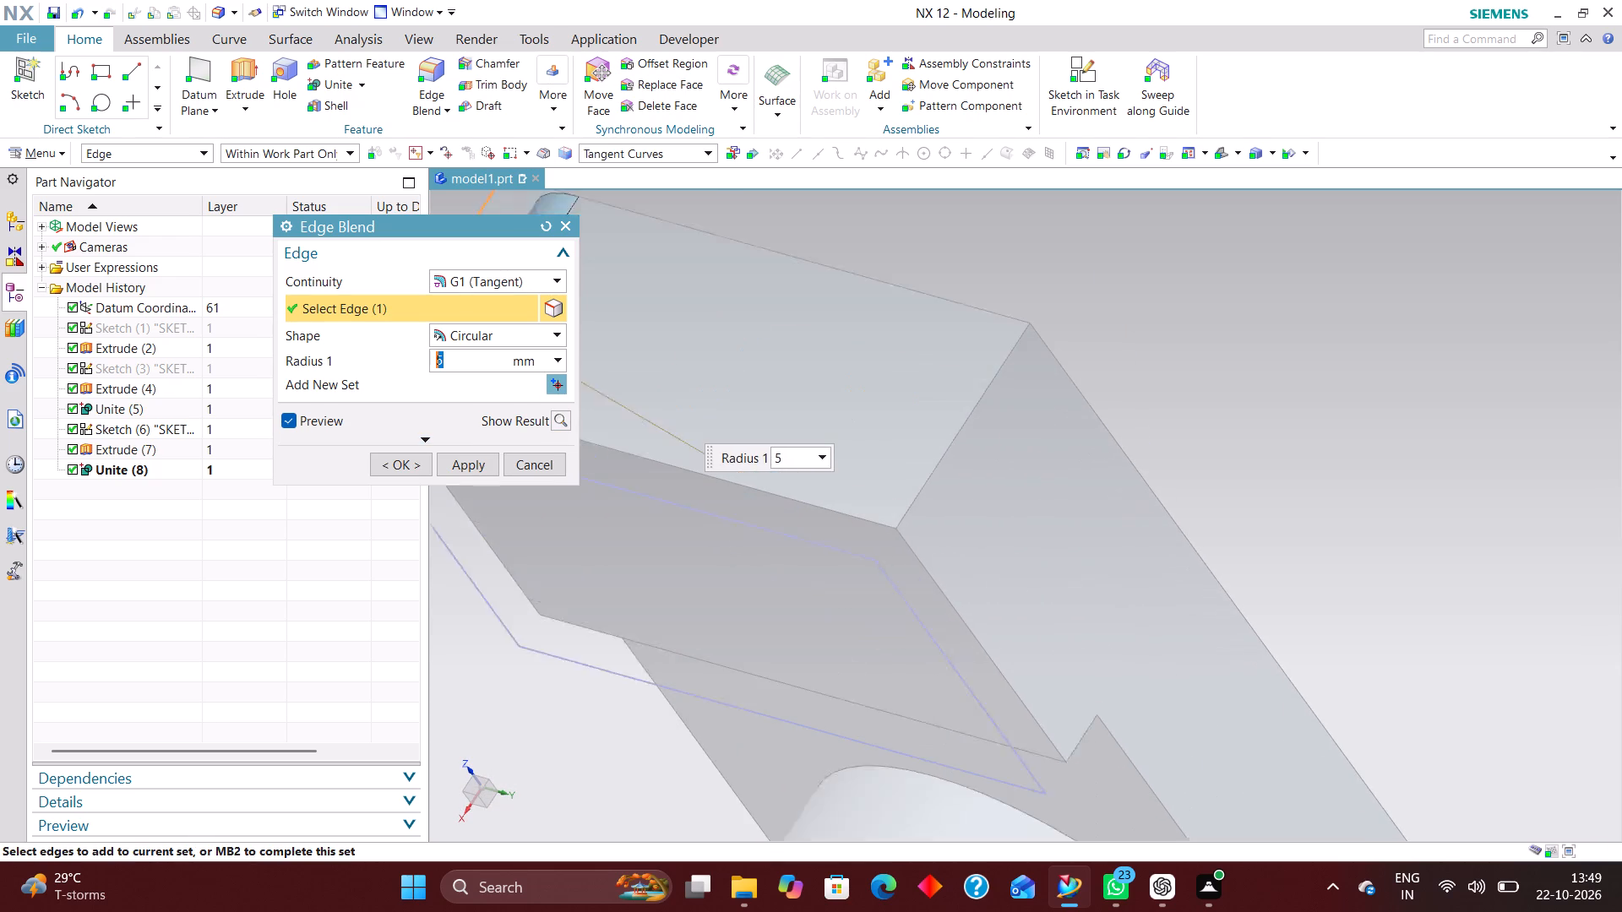
{"action": "scroll", "coordinate": [1115, 513], "scroll_direction": "up", "scroll_amount": 3}
{"action": "left_click", "coordinate": [908, 429]}
{"action": "scroll", "coordinate": [1070, 439], "scroll_direction": "down", "scroll_amount": 3}
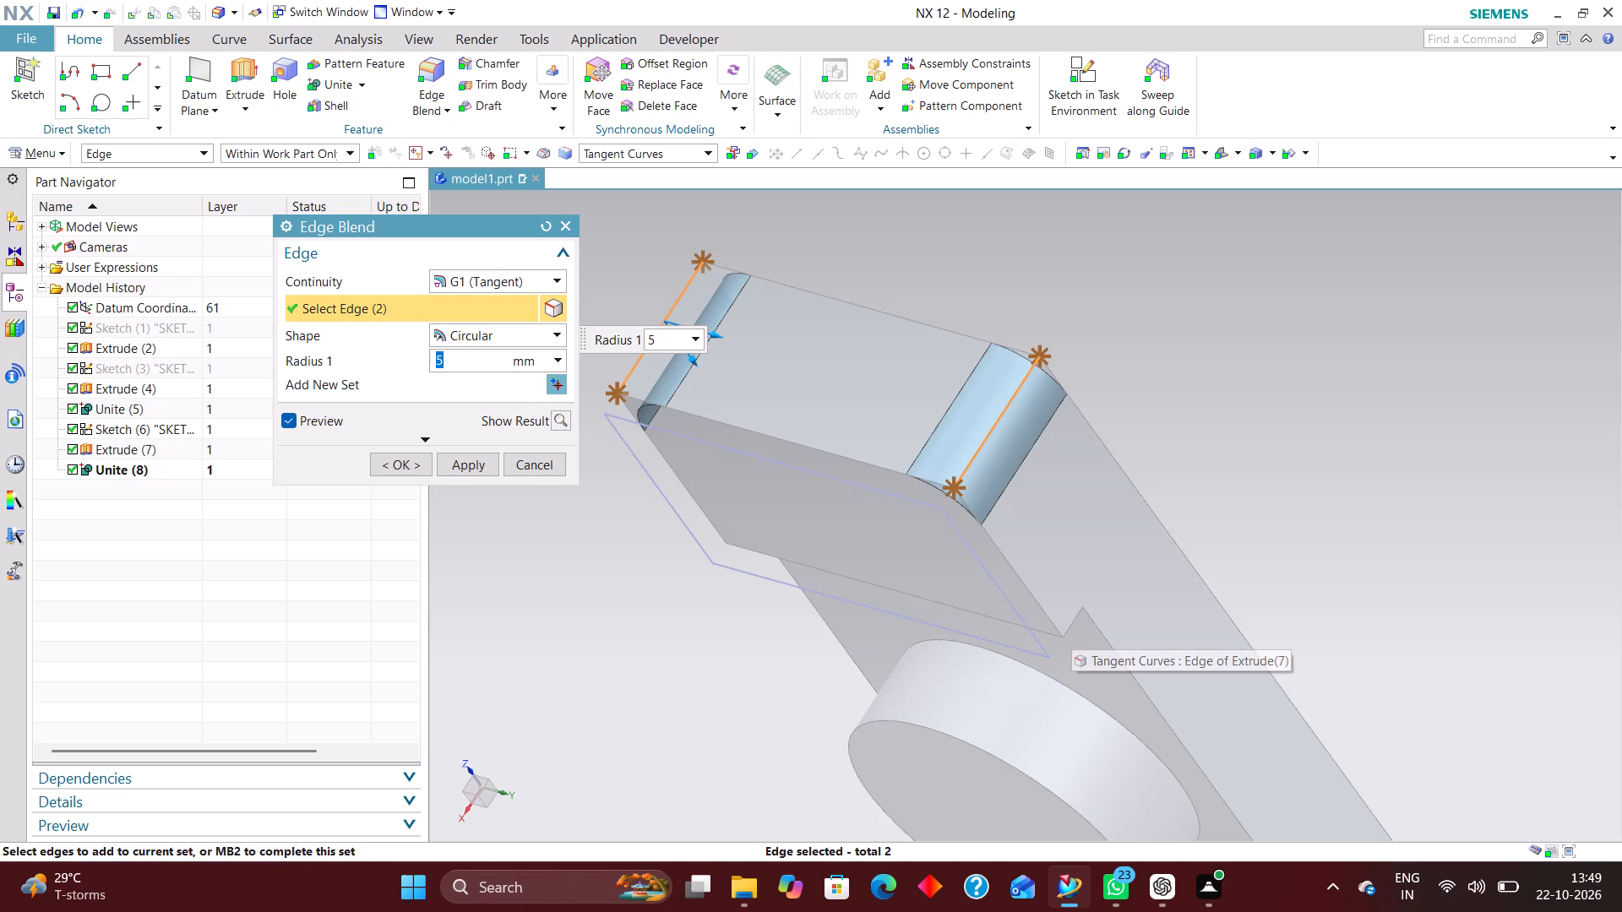
{"action": "middle_click_drag", "start_coordinate": [841, 602], "coordinate": [904, 536]}
{"action": "left_click", "coordinate": [395, 464]}
{"action": "scroll", "coordinate": [894, 459], "scroll_direction": "down", "scroll_amount": 2}
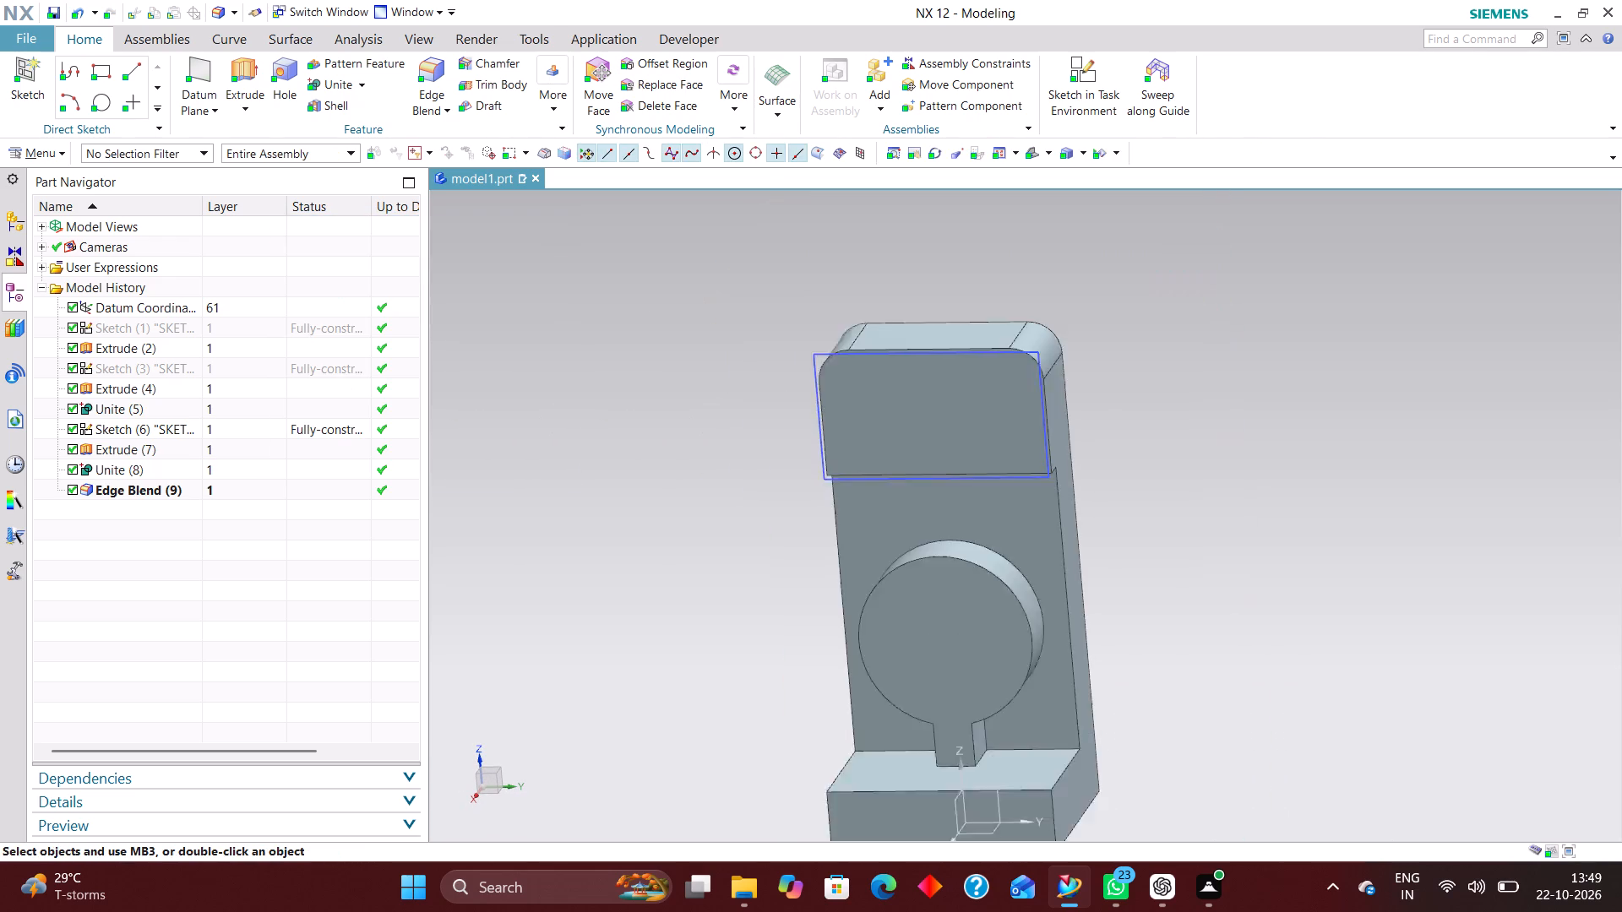
Hide the upper block's rectangle sketch and inspect the bracket from the front.
{"action": "scroll", "coordinate": [894, 459], "scroll_direction": "down", "scroll_amount": 2}
{"action": "scroll", "coordinate": [887, 513], "scroll_direction": "up", "scroll_amount": 4}
{"action": "right_click_drag", "start_coordinate": [760, 310], "coordinate": [772, 395]}
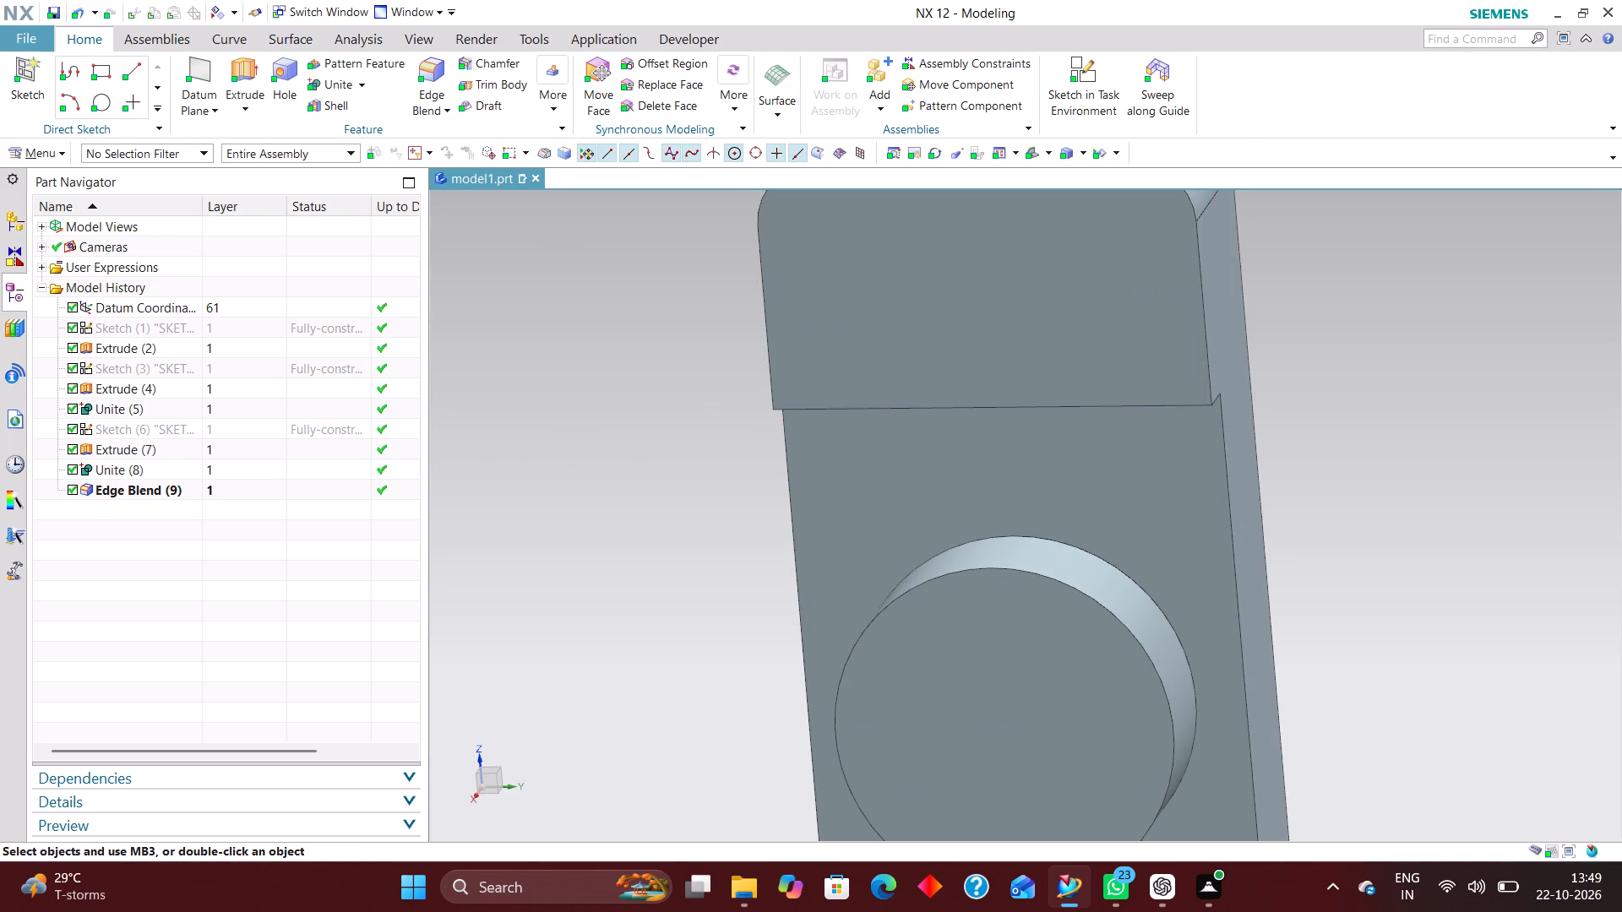
{"action": "scroll", "coordinate": [686, 402], "scroll_direction": "down", "scroll_amount": 4}
{"action": "middle_click_drag", "start_coordinate": [757, 540], "coordinate": [826, 522]}
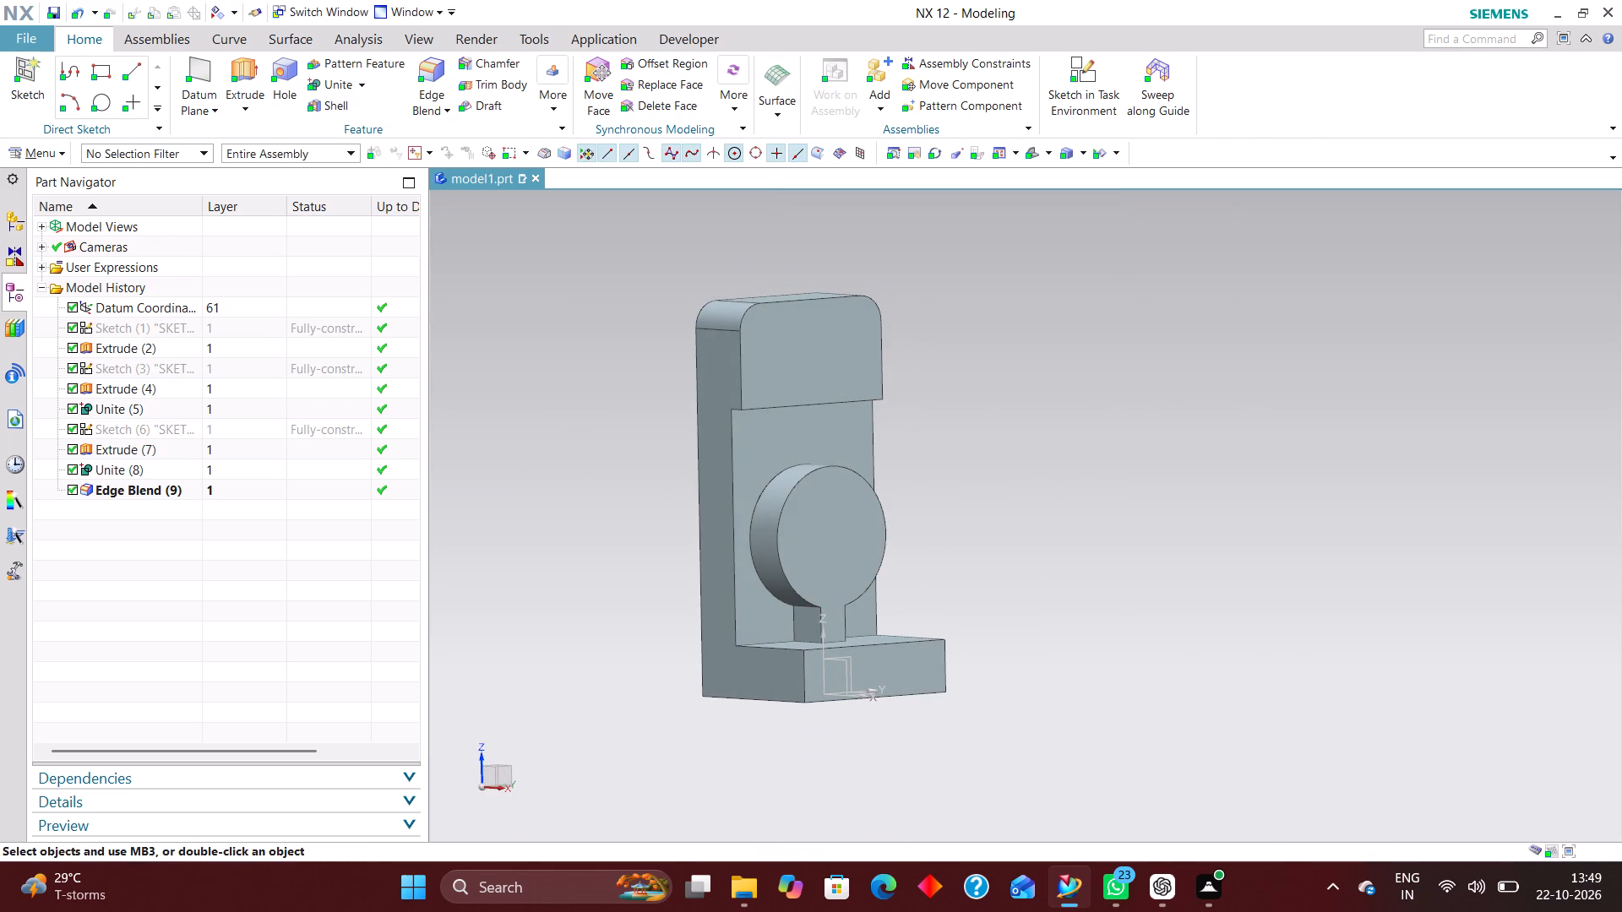
{"action": "scroll", "coordinate": [1097, 594], "scroll_direction": "up", "scroll_amount": 1}
{"action": "middle_click_drag", "start_coordinate": [1090, 591], "coordinate": [1063, 605]}
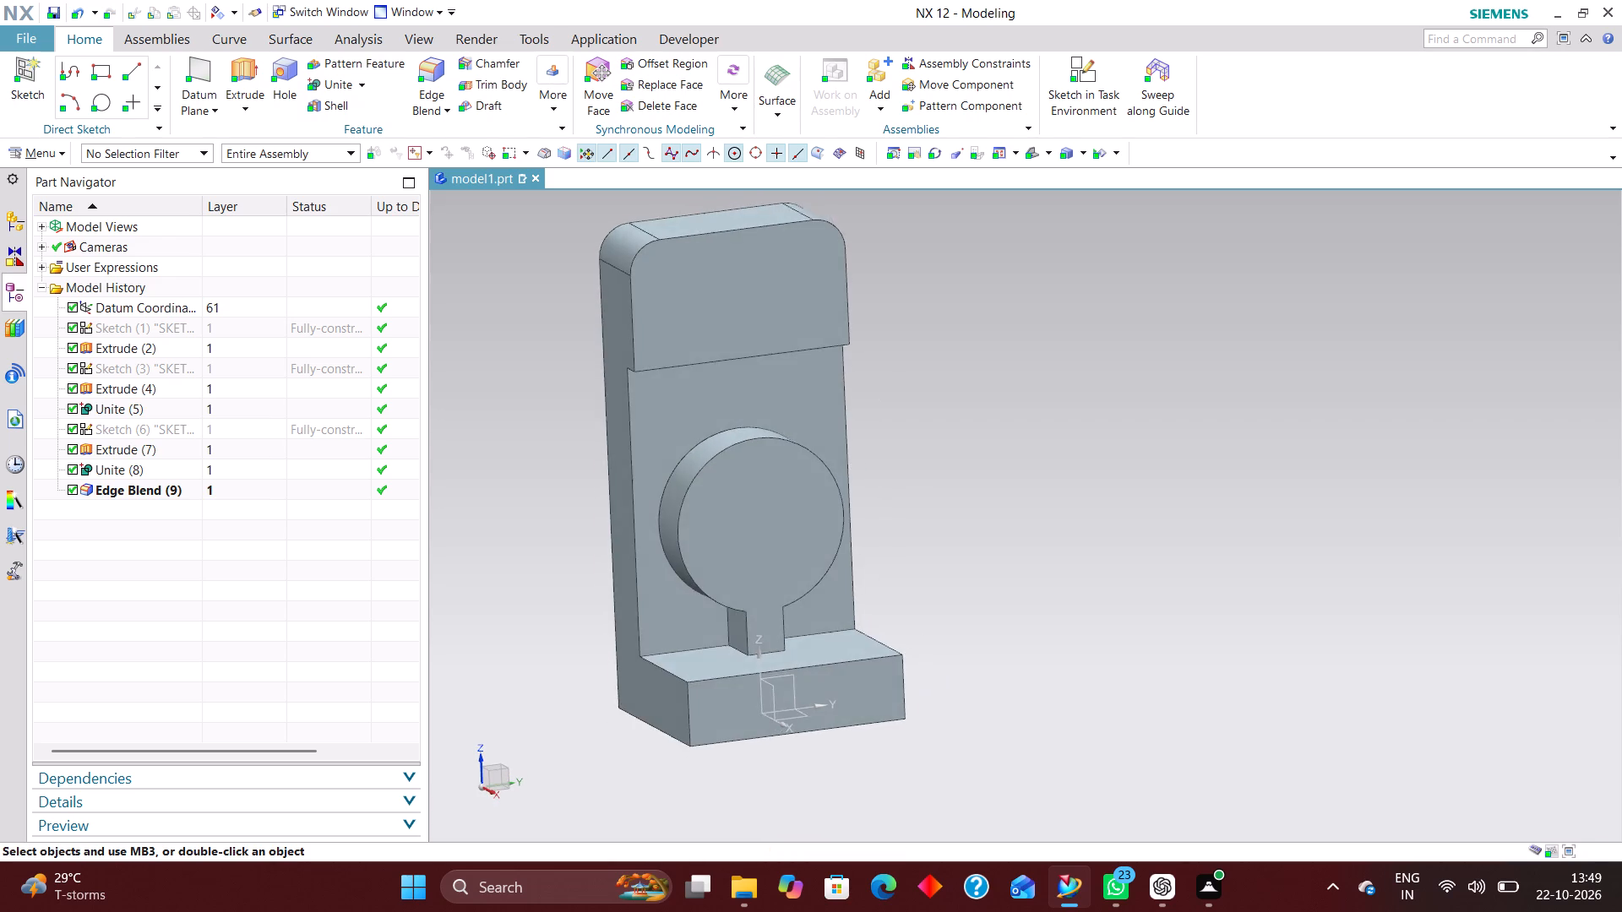
{"action": "scroll", "coordinate": [1162, 622], "scroll_direction": "down", "scroll_amount": 4}
{"action": "scroll", "coordinate": [1164, 615], "scroll_direction": "up", "scroll_amount": 2}
Create a sketch in the task environment on the datum coordinate system's YZ plane.
{"action": "left_click", "coordinate": [1102, 57]}
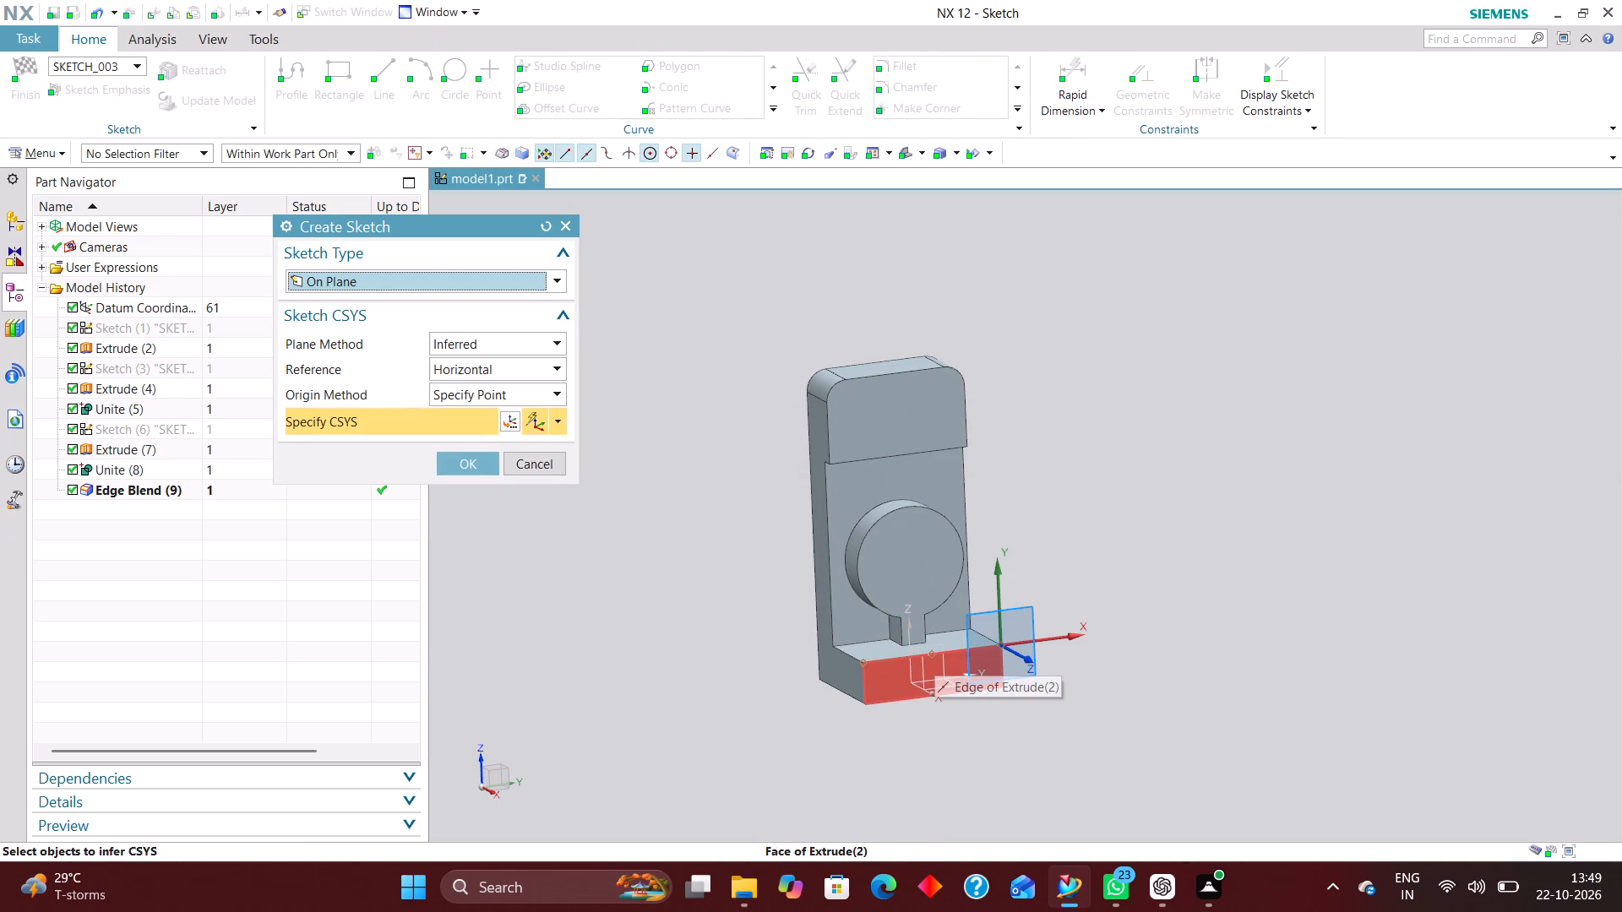
{"action": "scroll", "coordinate": [928, 672], "scroll_direction": "up", "scroll_amount": 8}
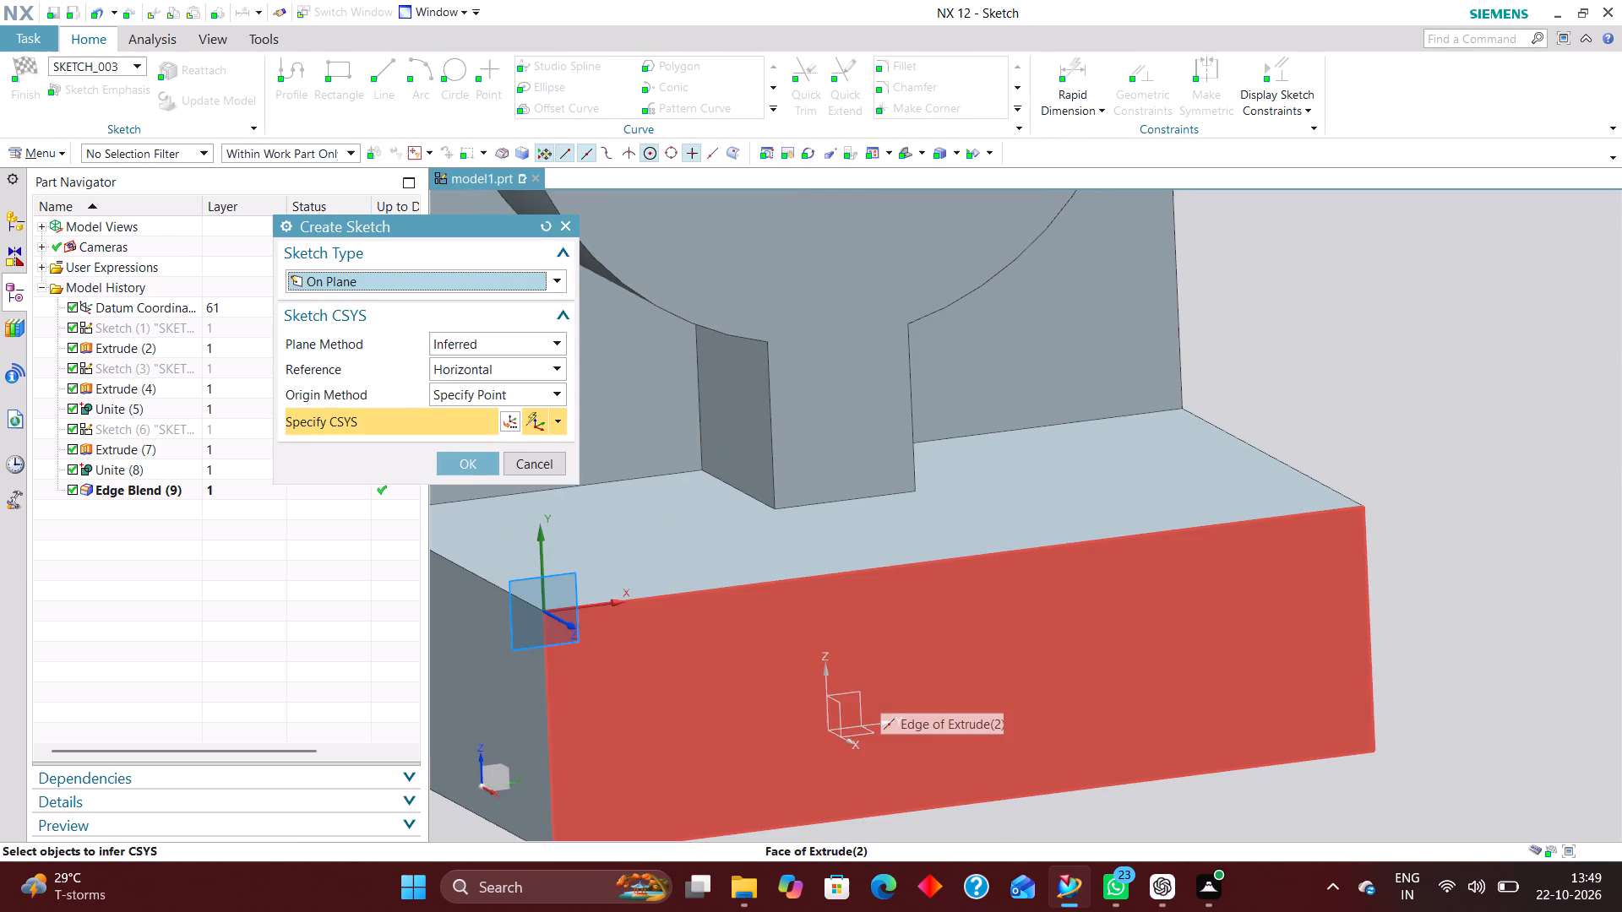
{"action": "left_click", "coordinate": [846, 692]}
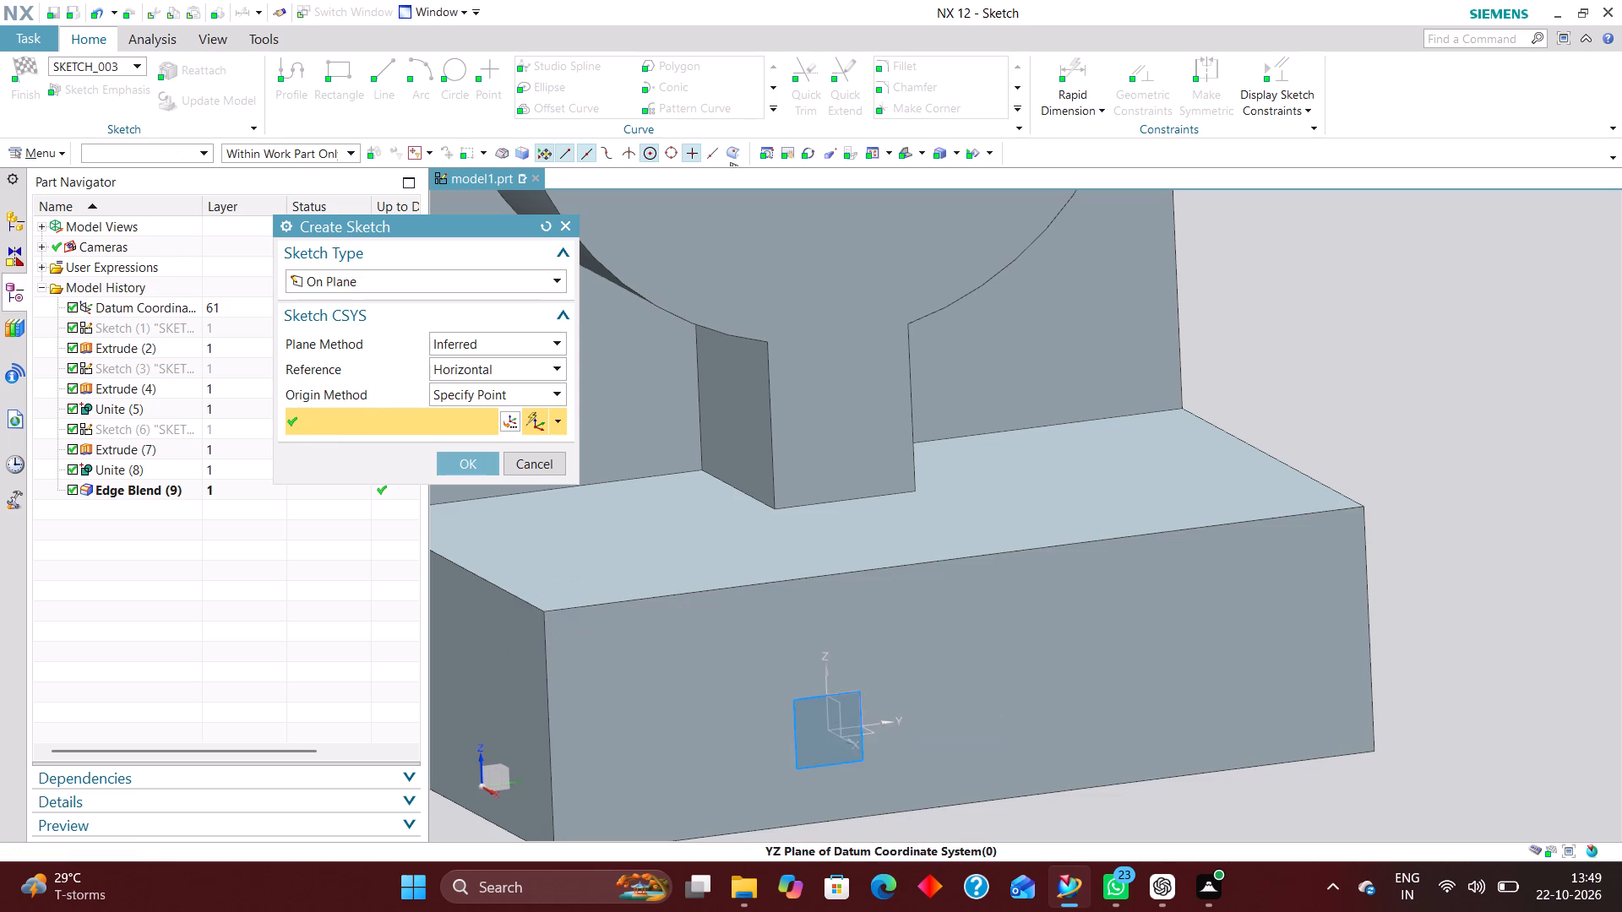
{"action": "left_click", "coordinate": [480, 464]}
{"action": "scroll", "coordinate": [823, 733], "scroll_direction": "down", "scroll_amount": 2}
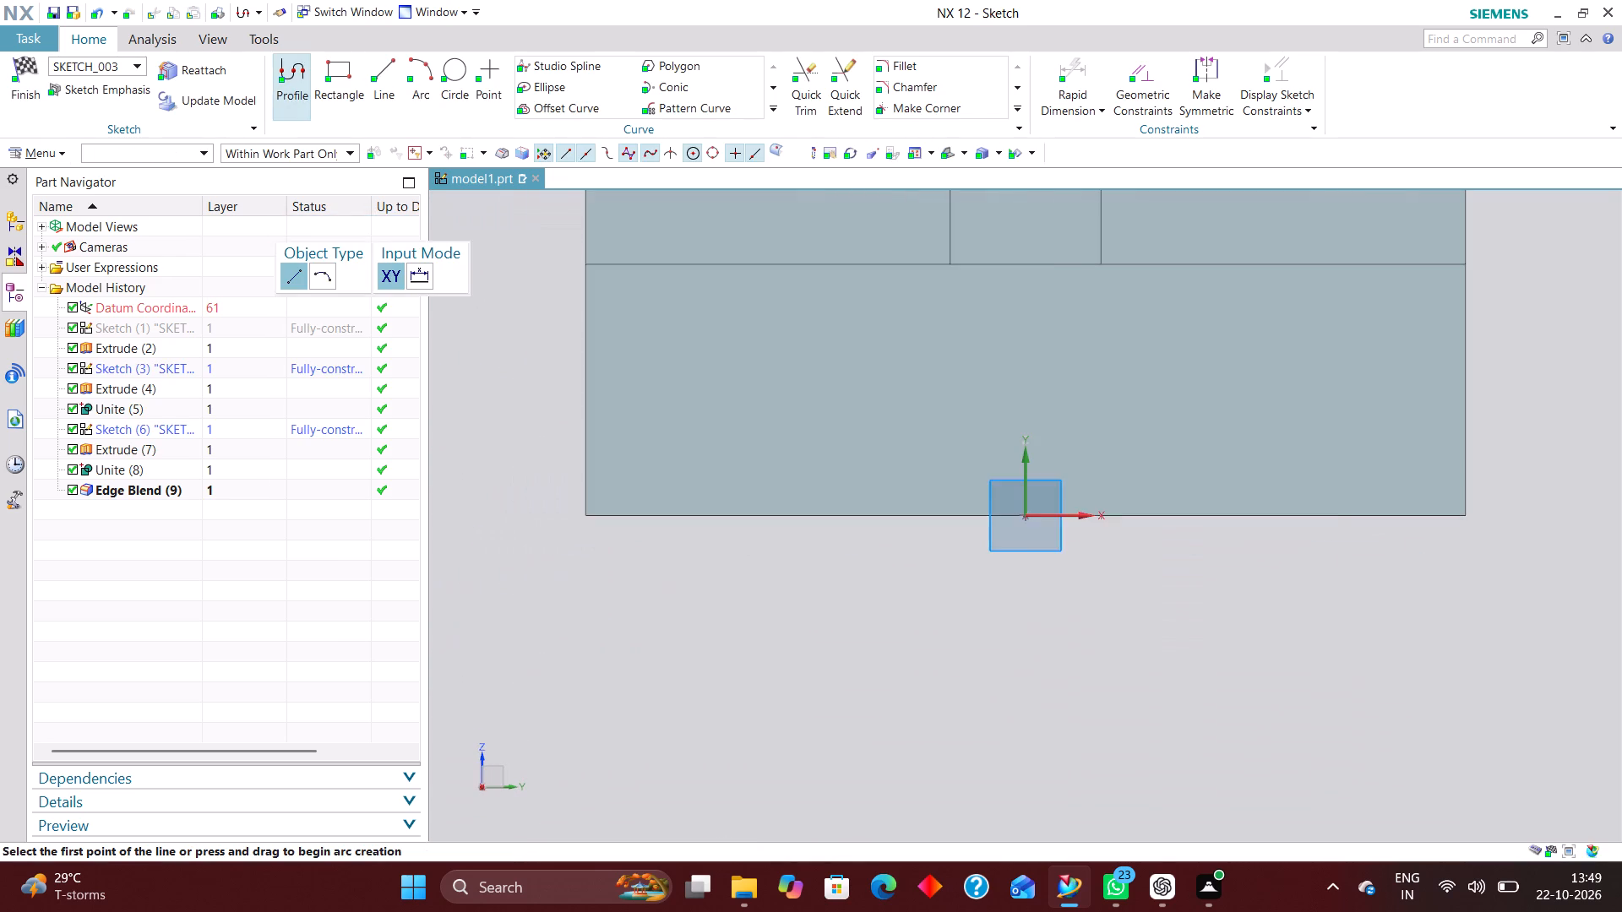
{"action": "scroll", "coordinate": [820, 736], "scroll_direction": "down", "scroll_amount": 8}
{"action": "scroll", "coordinate": [931, 681], "scroll_direction": "down", "scroll_amount": 2}
{"action": "scroll", "coordinate": [899, 487], "scroll_direction": "up", "scroll_amount": 4}
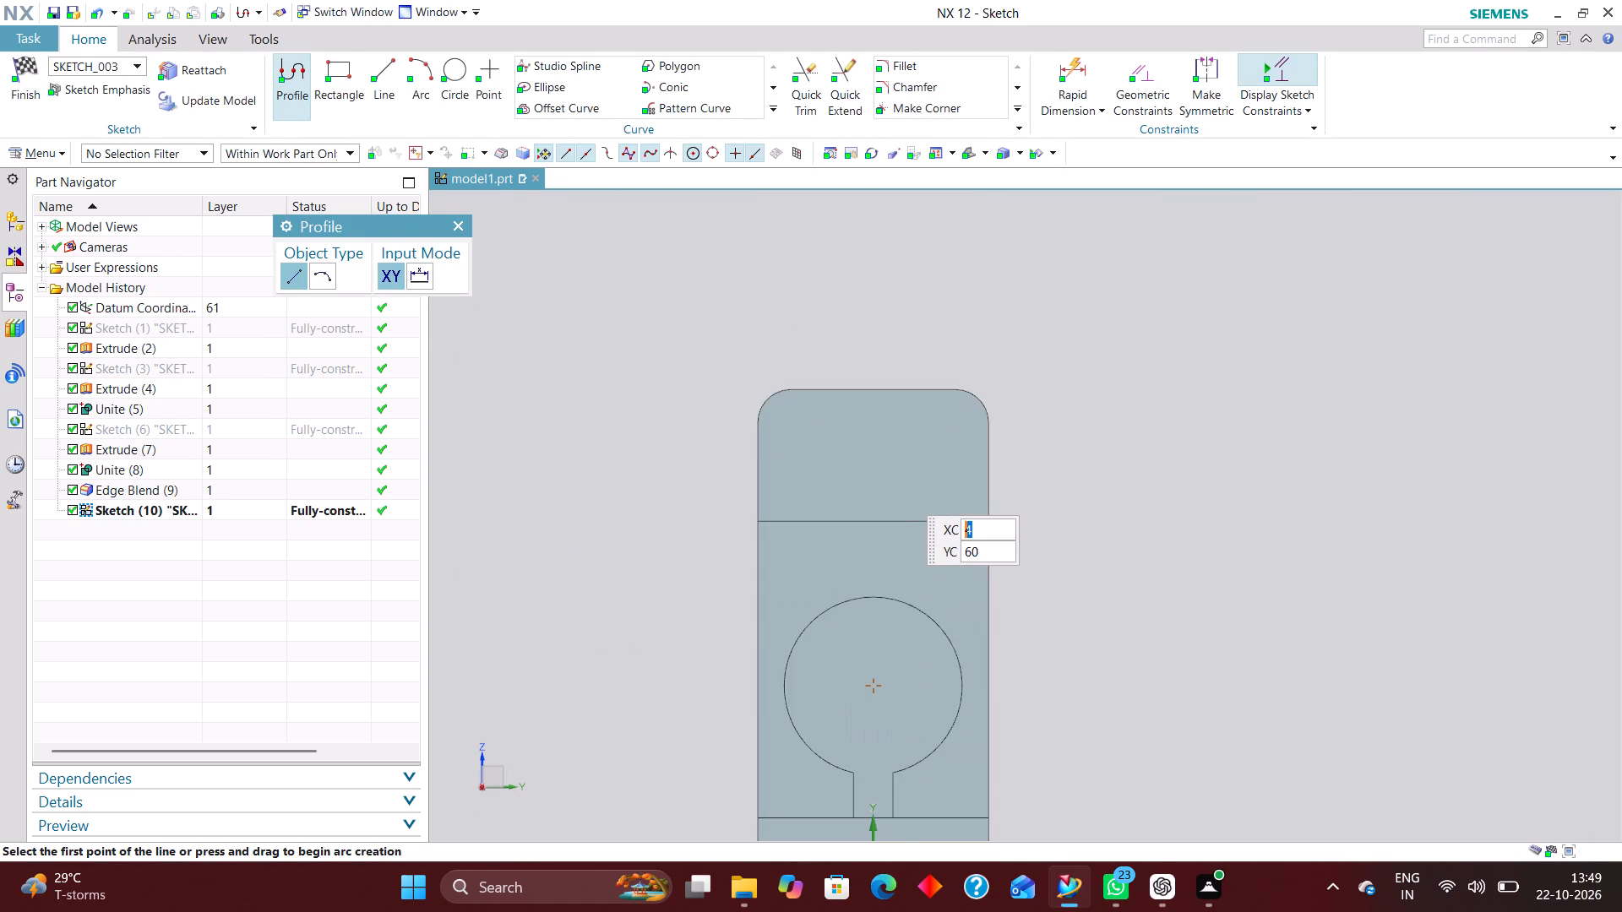
Sketch two circles of about 7 mm diameter side by side at the same height on the upper block.
{"action": "scroll", "coordinate": [901, 489], "scroll_direction": "up", "scroll_amount": 3}
{"action": "left_click", "coordinate": [448, 59]}
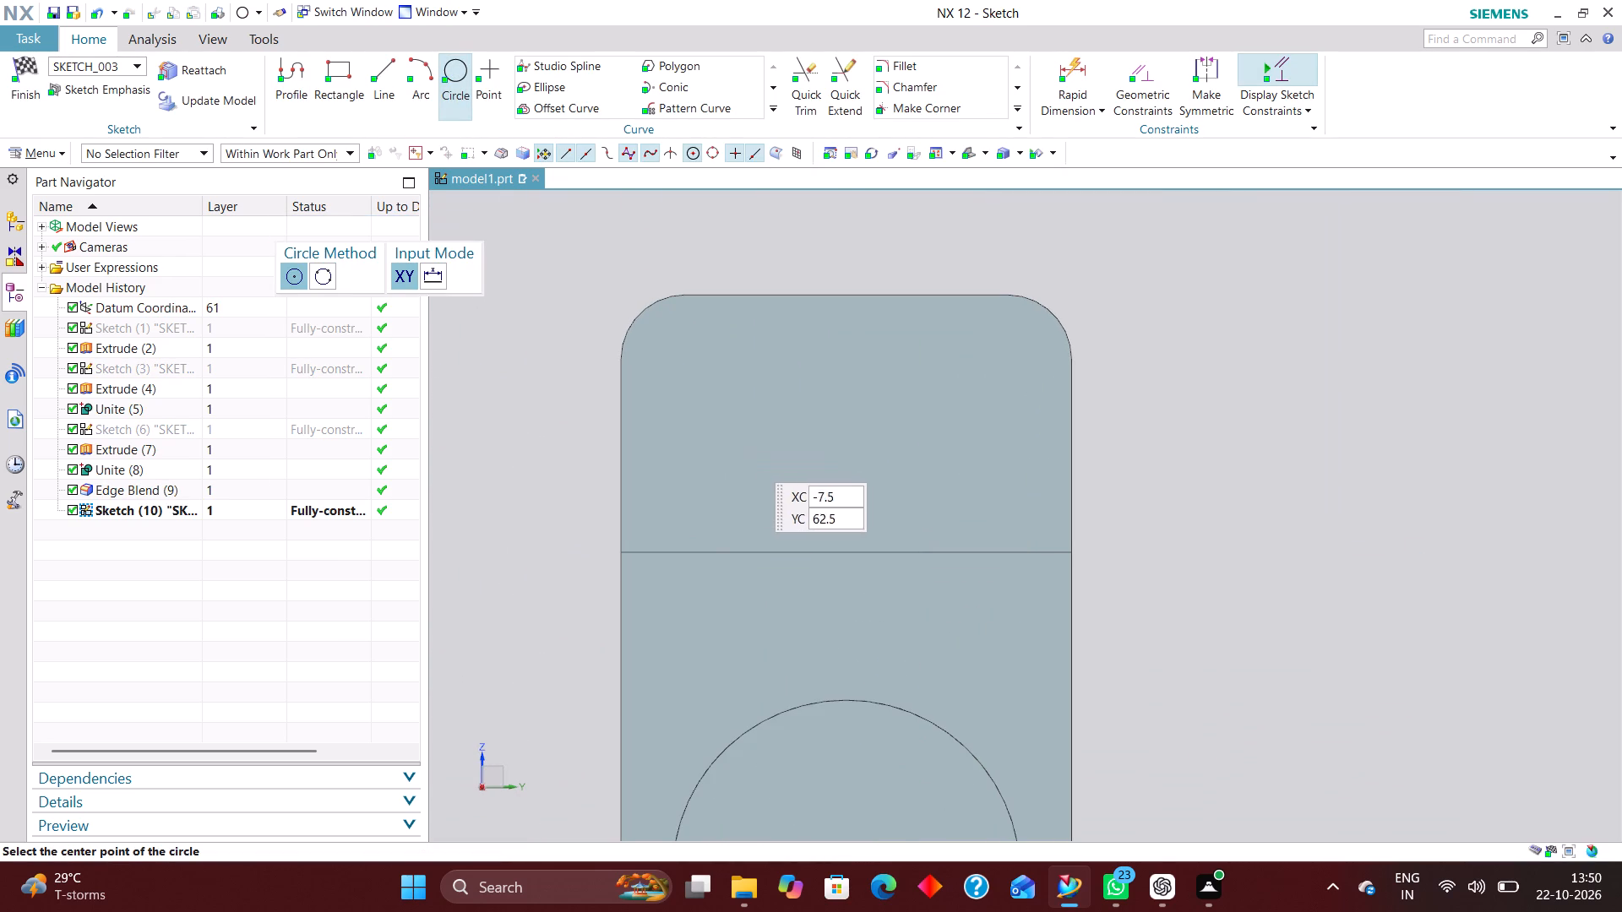
{"action": "left_click", "coordinate": [702, 413]}
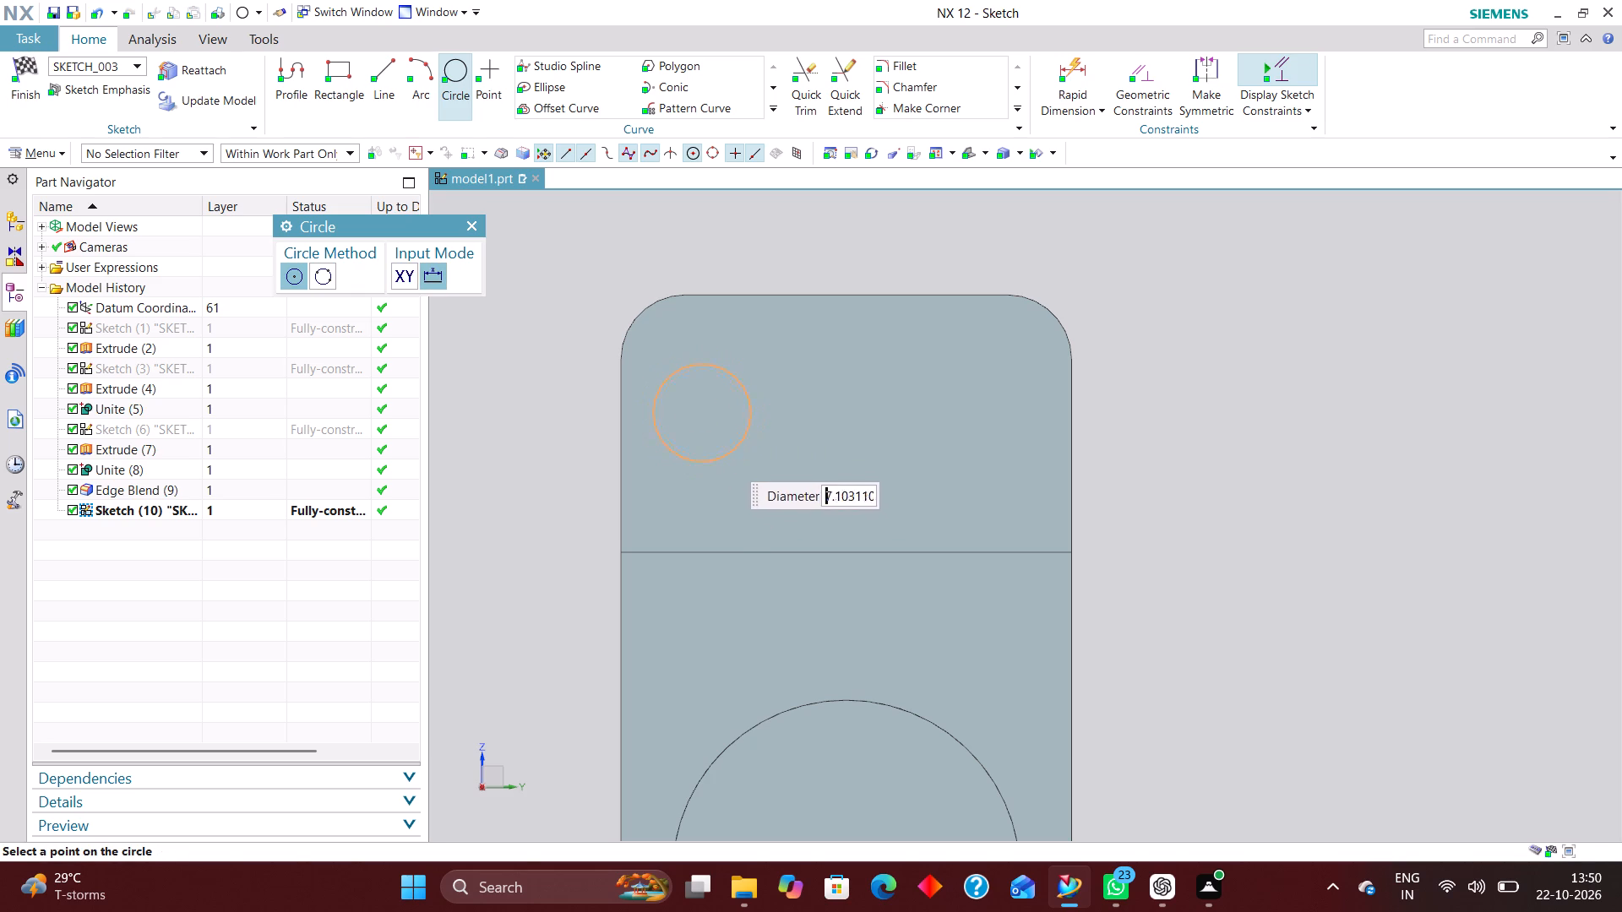
{"action": "left_click", "coordinate": [721, 452]}
{"action": "left_click", "coordinate": [958, 409]}
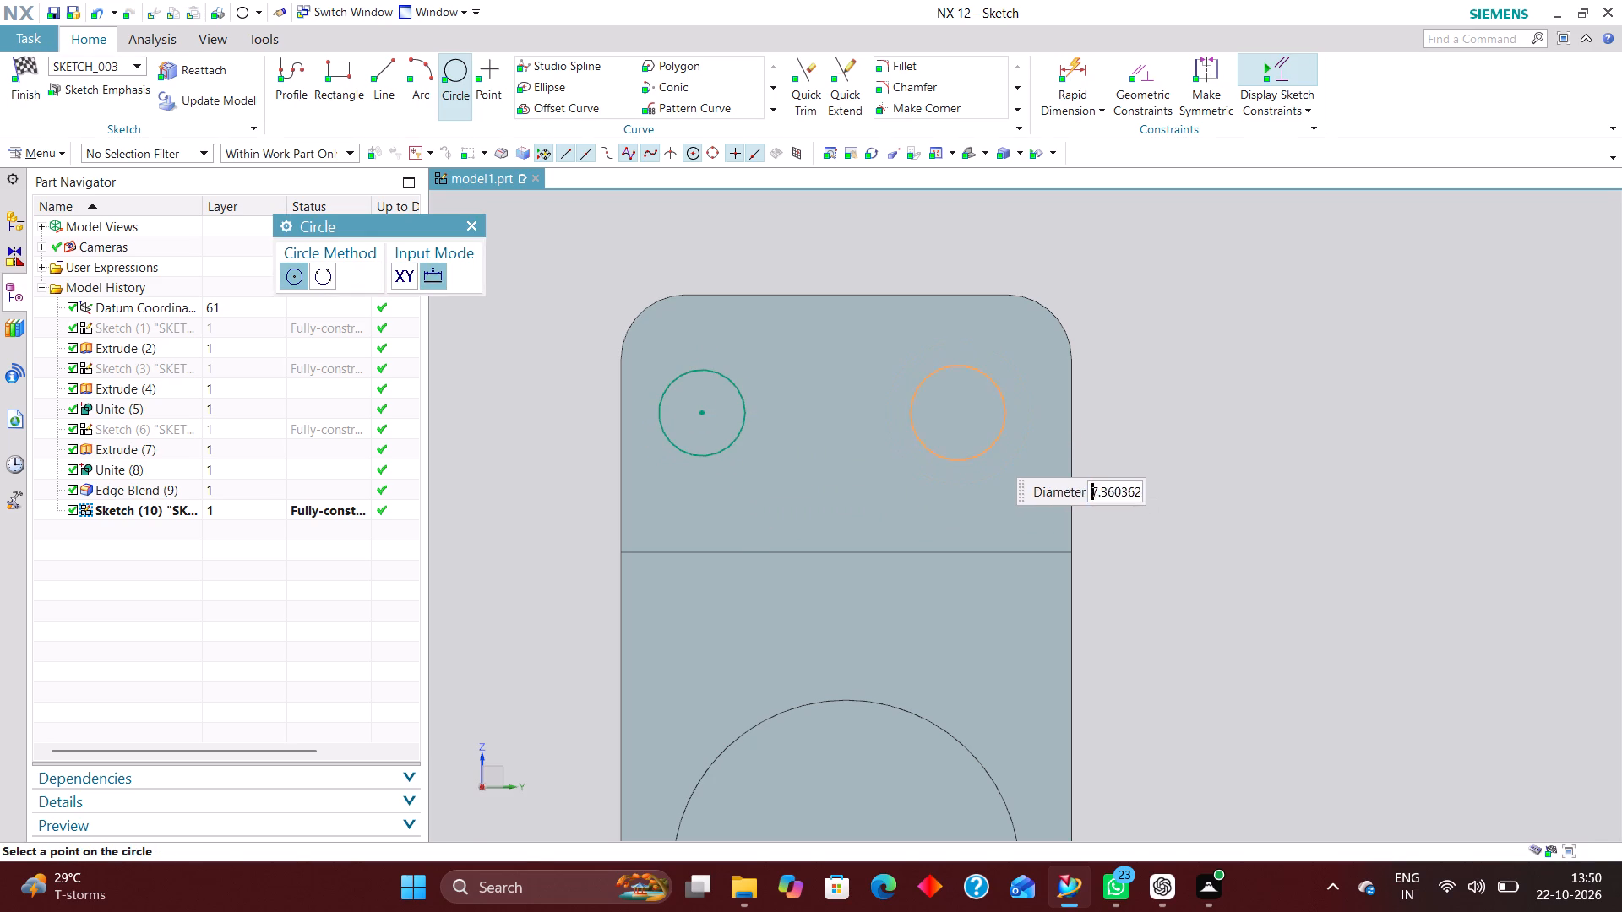
{"action": "left_click", "coordinate": [988, 449]}
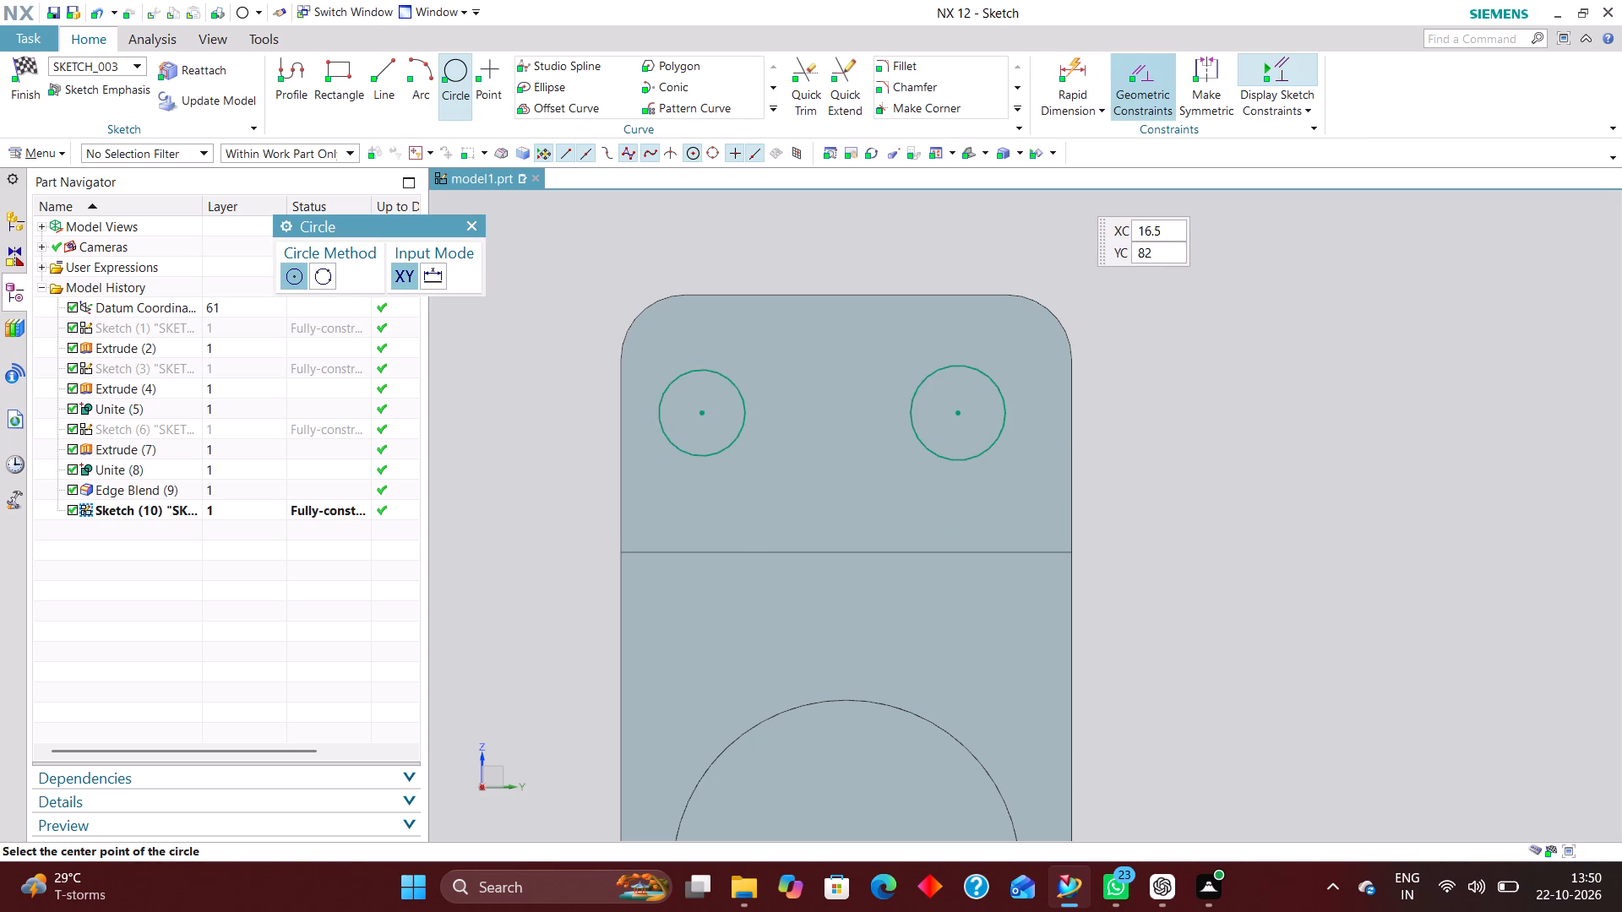
Make the two circles' centre points symmetric about the sketch's vertical axis.
{"action": "left_click", "coordinate": [1205, 63]}
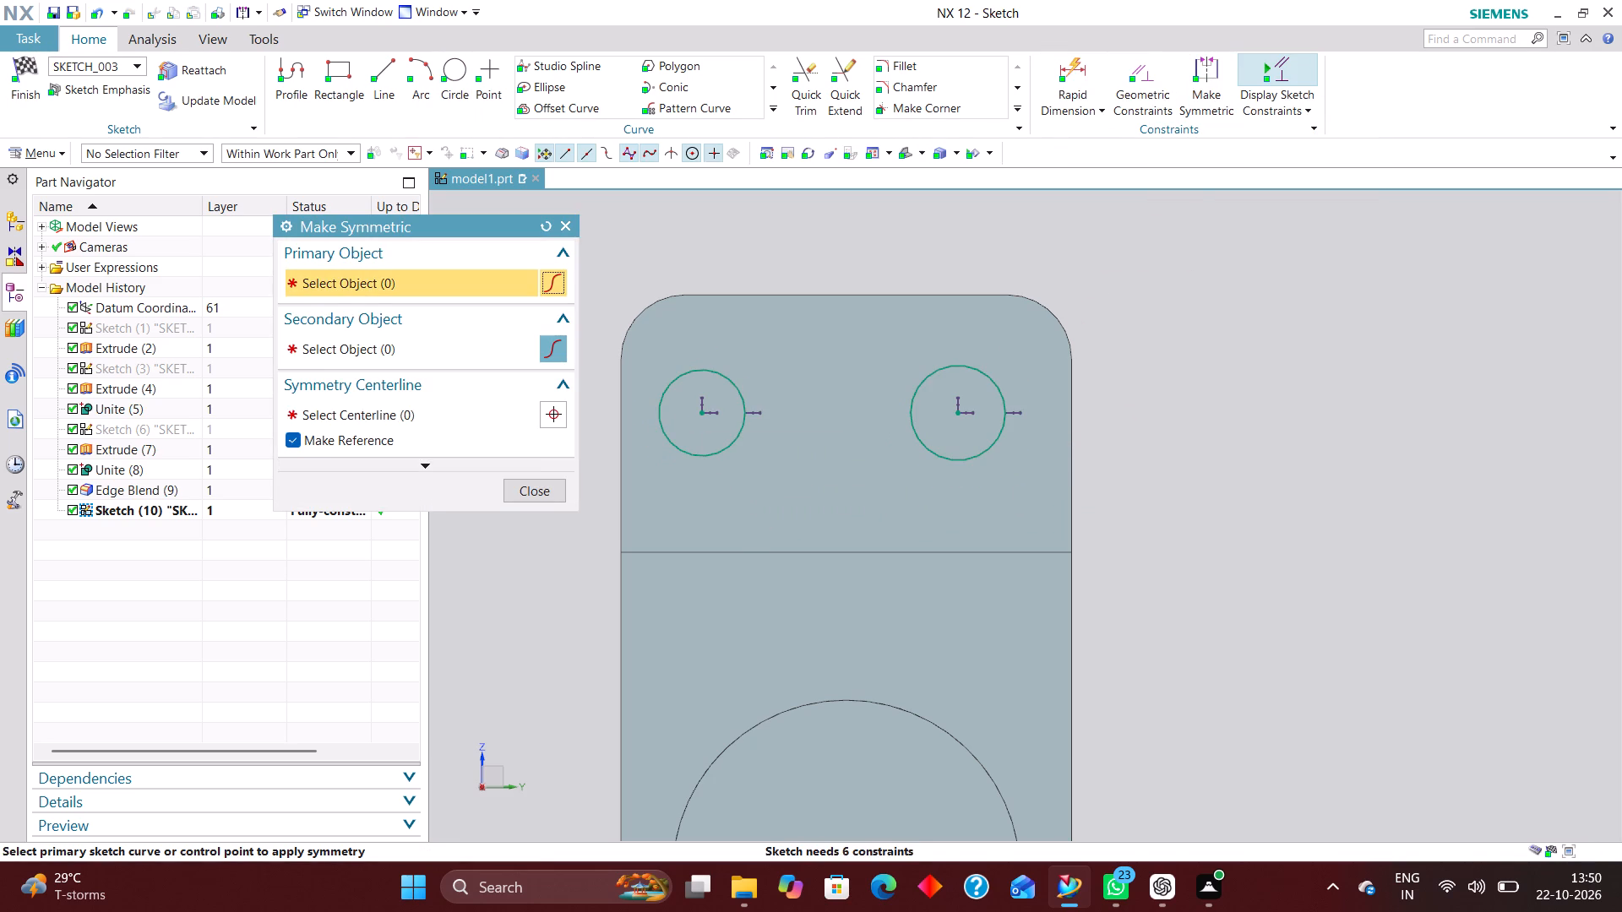
{"action": "left_click", "coordinate": [705, 410]}
{"action": "left_click", "coordinate": [955, 414]}
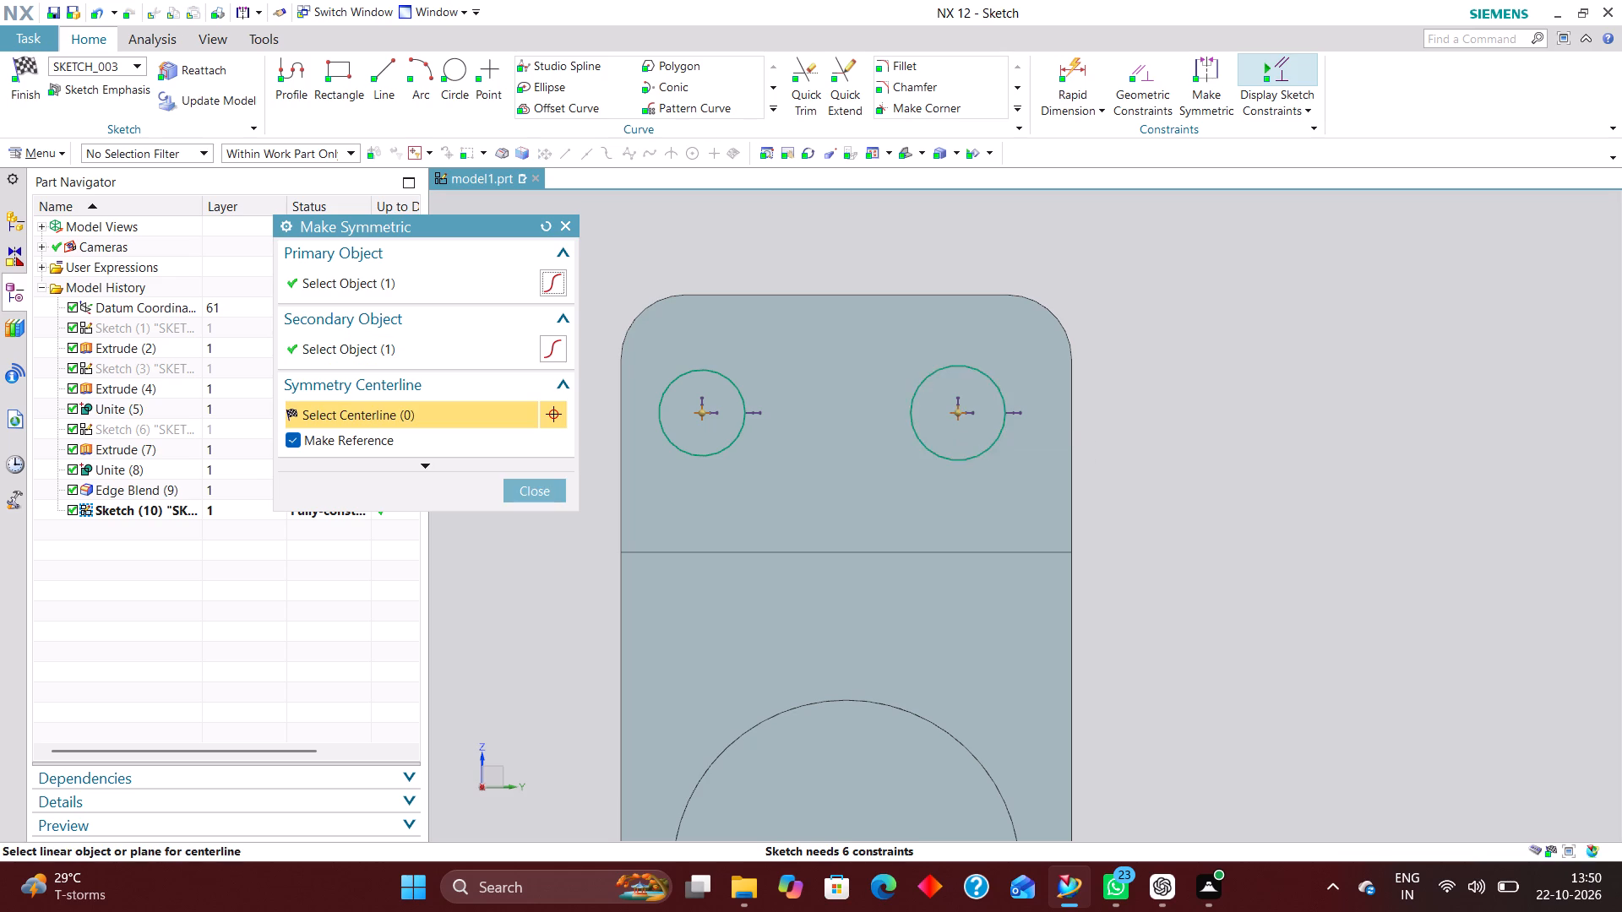
{"action": "scroll", "coordinate": [916, 349], "scroll_direction": "down", "scroll_amount": 4}
{"action": "left_click", "coordinate": [886, 682]}
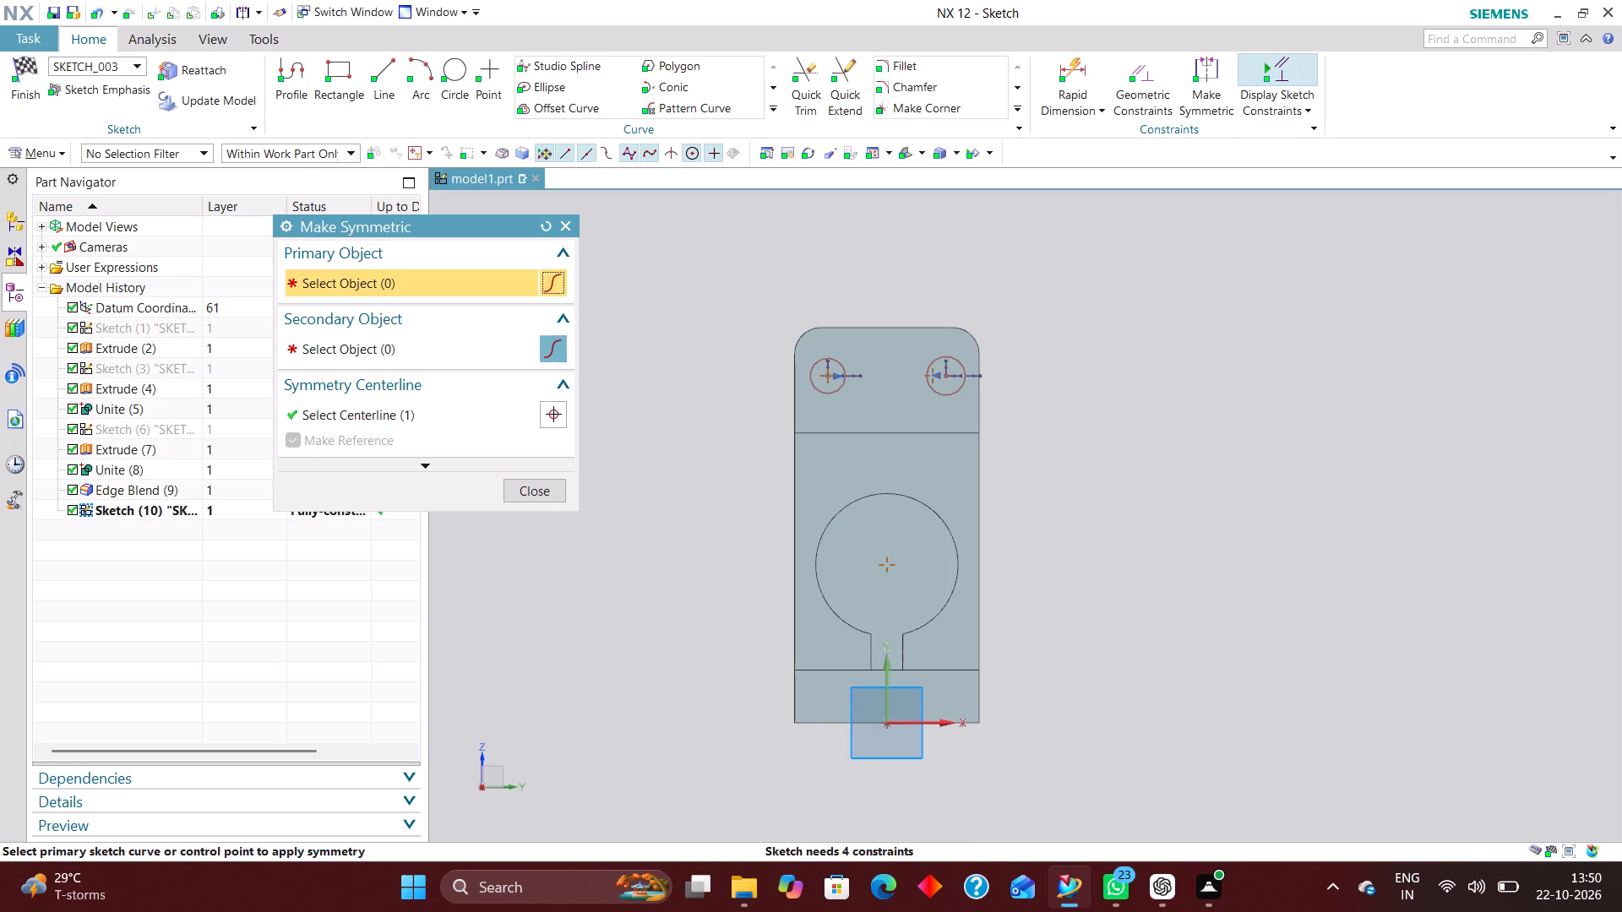
Dimension the horizontal distance between the two circle centres and set it to 11 mm.
{"action": "scroll", "coordinate": [916, 599], "scroll_direction": "down", "scroll_amount": 2}
{"action": "scroll", "coordinate": [916, 319], "scroll_direction": "up", "scroll_amount": 2}
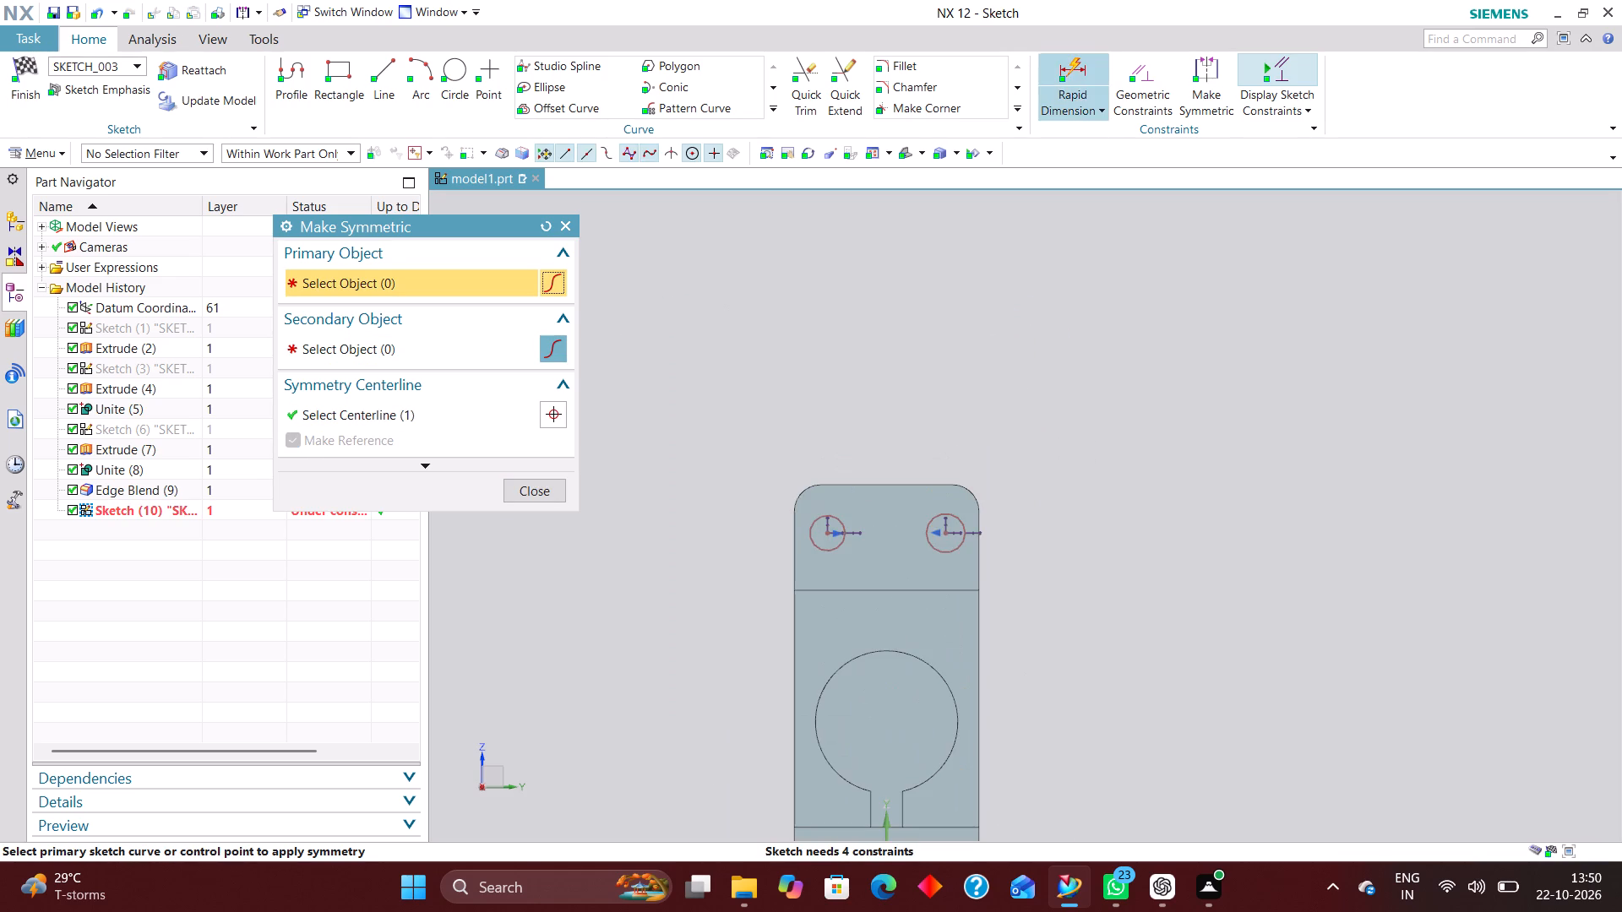
{"action": "left_click", "coordinate": [1076, 79]}
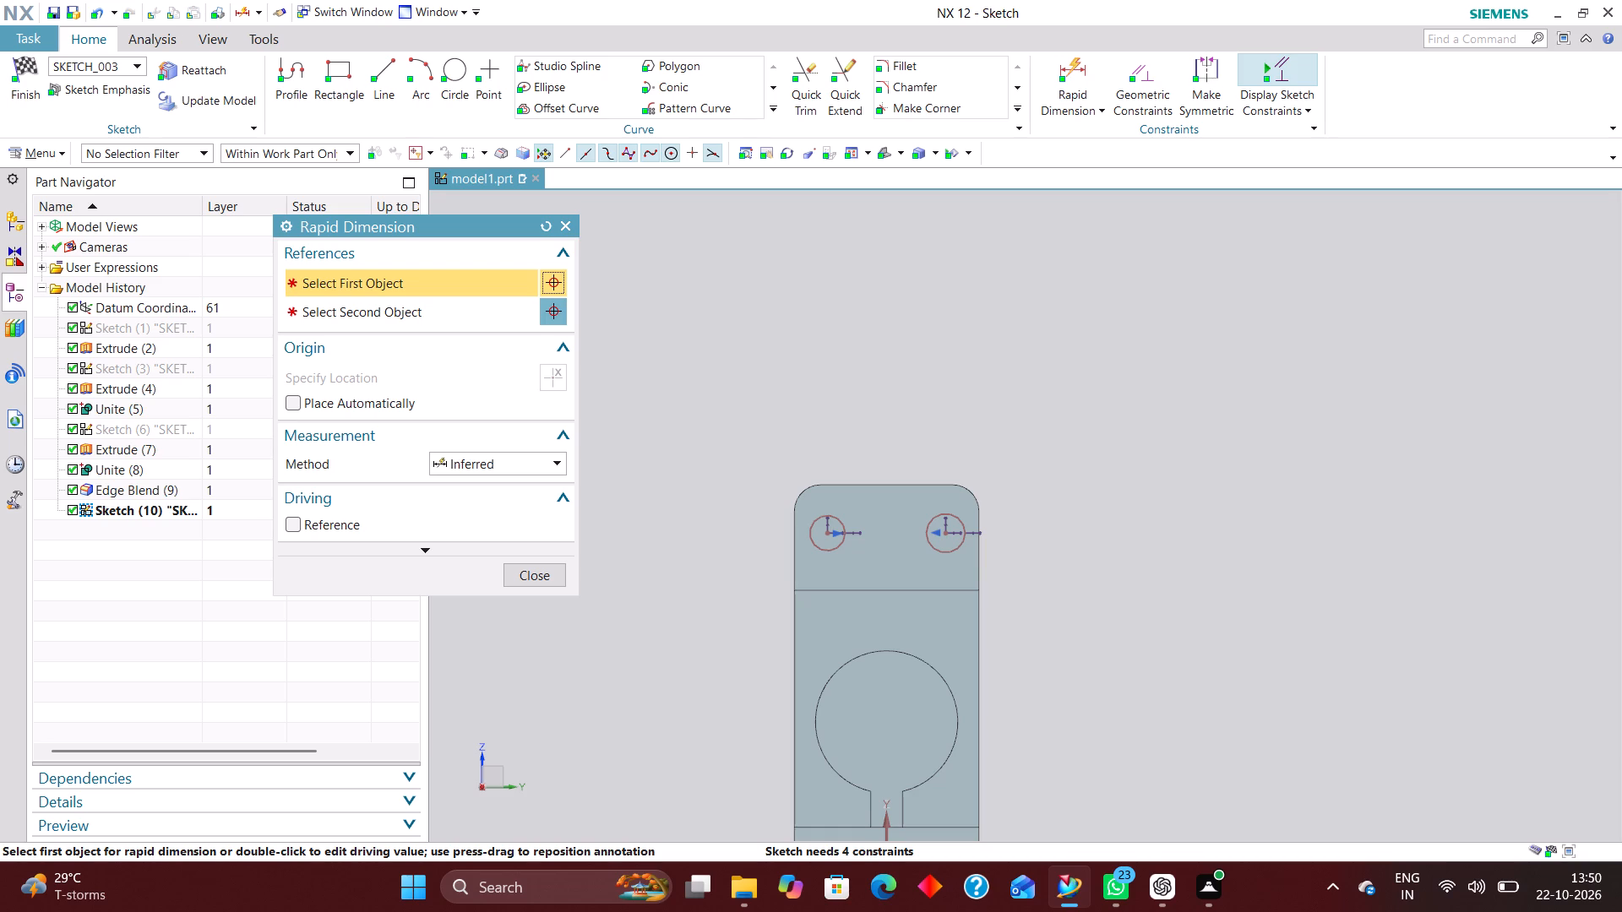
{"action": "scroll", "coordinate": [803, 582], "scroll_direction": "up", "scroll_amount": 4}
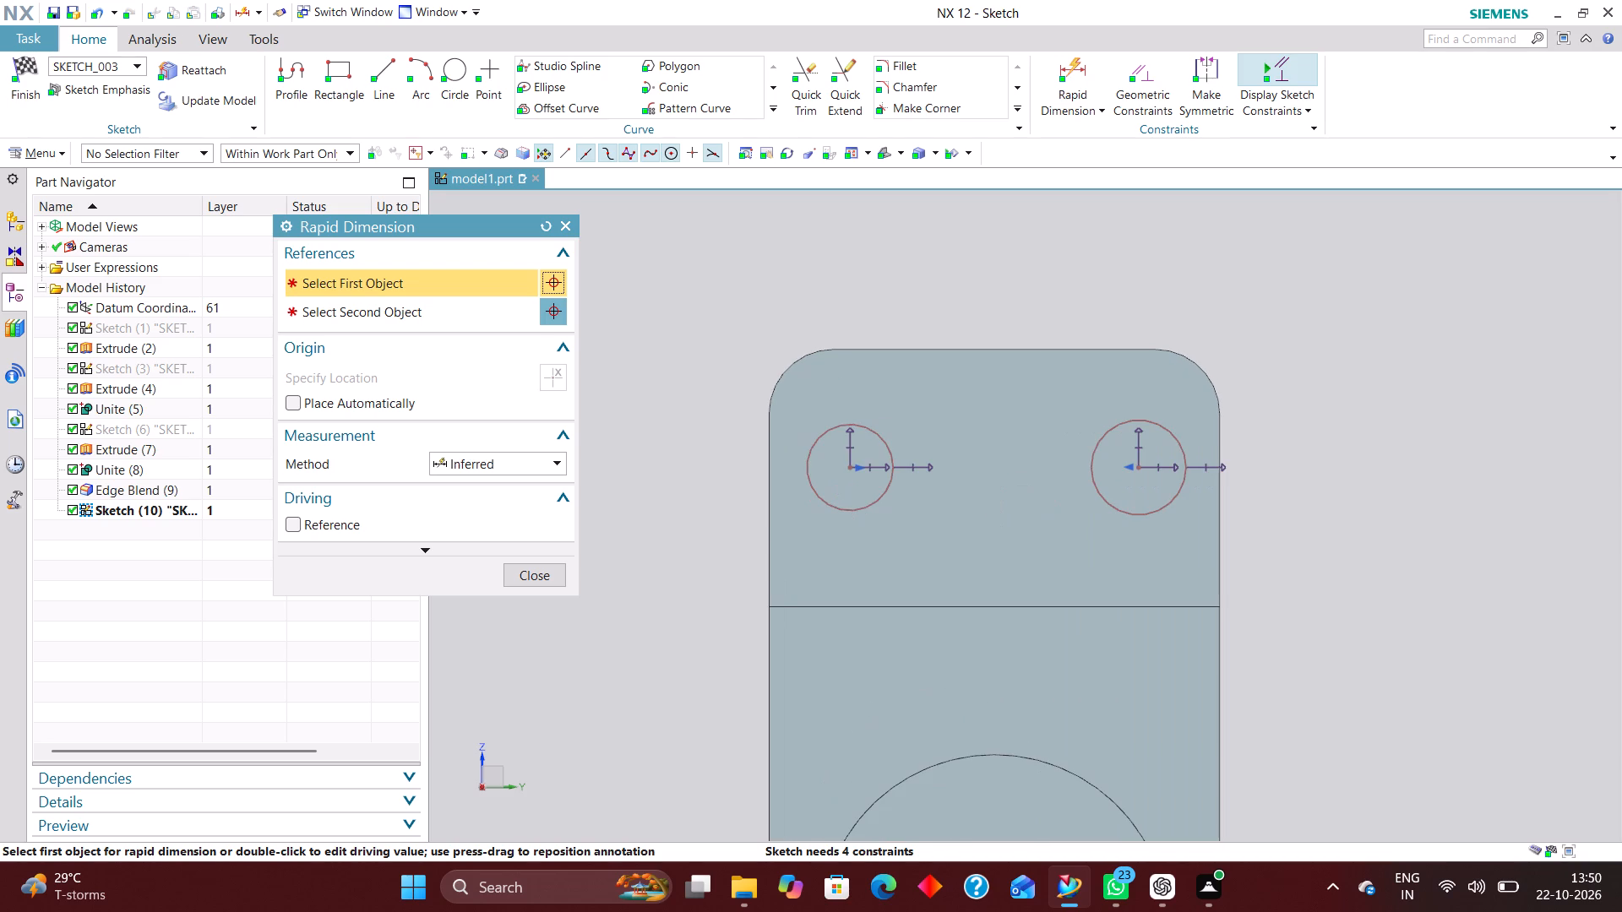
{"action": "left_click", "coordinate": [849, 467]}
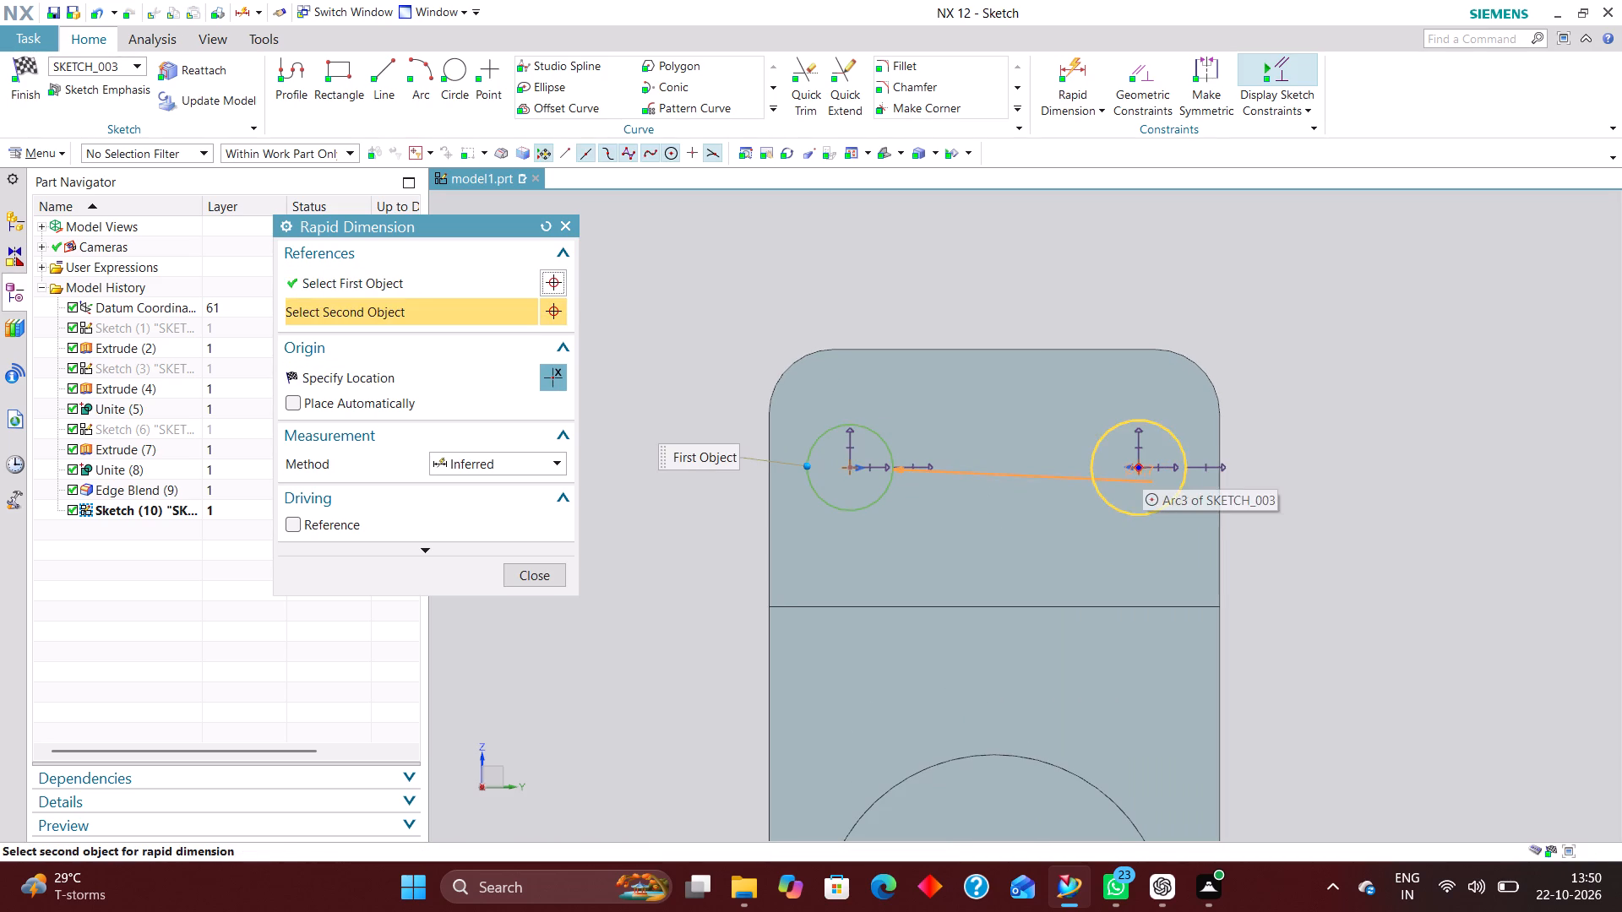
{"action": "left_click", "coordinate": [1141, 466]}
{"action": "left_click", "coordinate": [997, 247]}
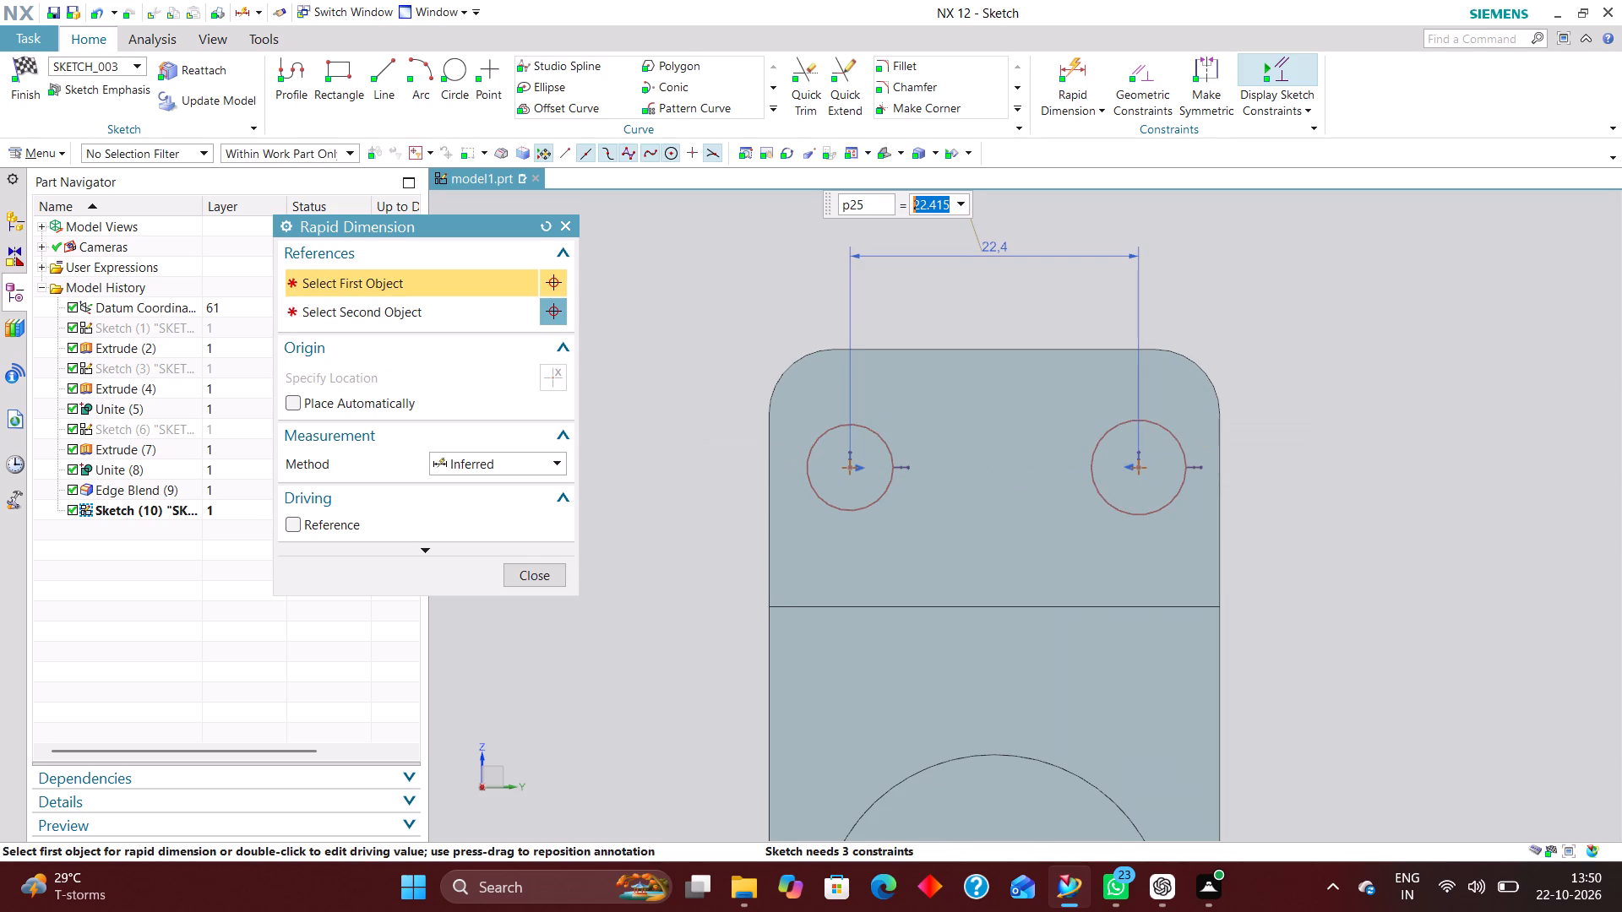
{"action": "type", "text": "11"}
{"action": "key", "text": "Return"}
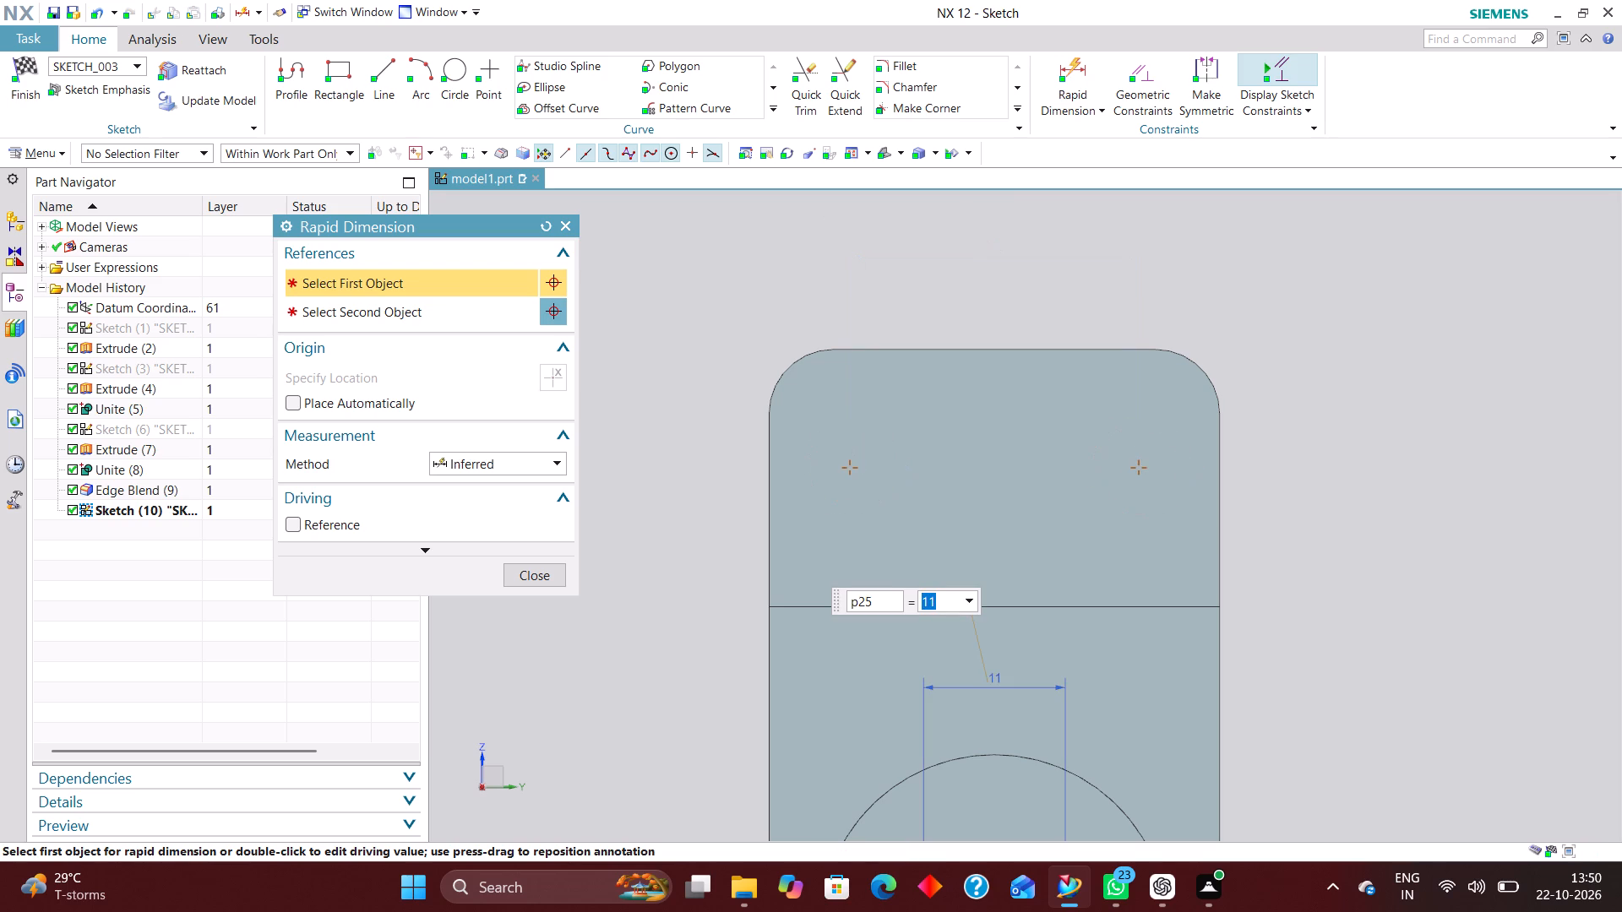
{"action": "scroll", "coordinate": [944, 547], "scroll_direction": "down", "scroll_amount": 3}
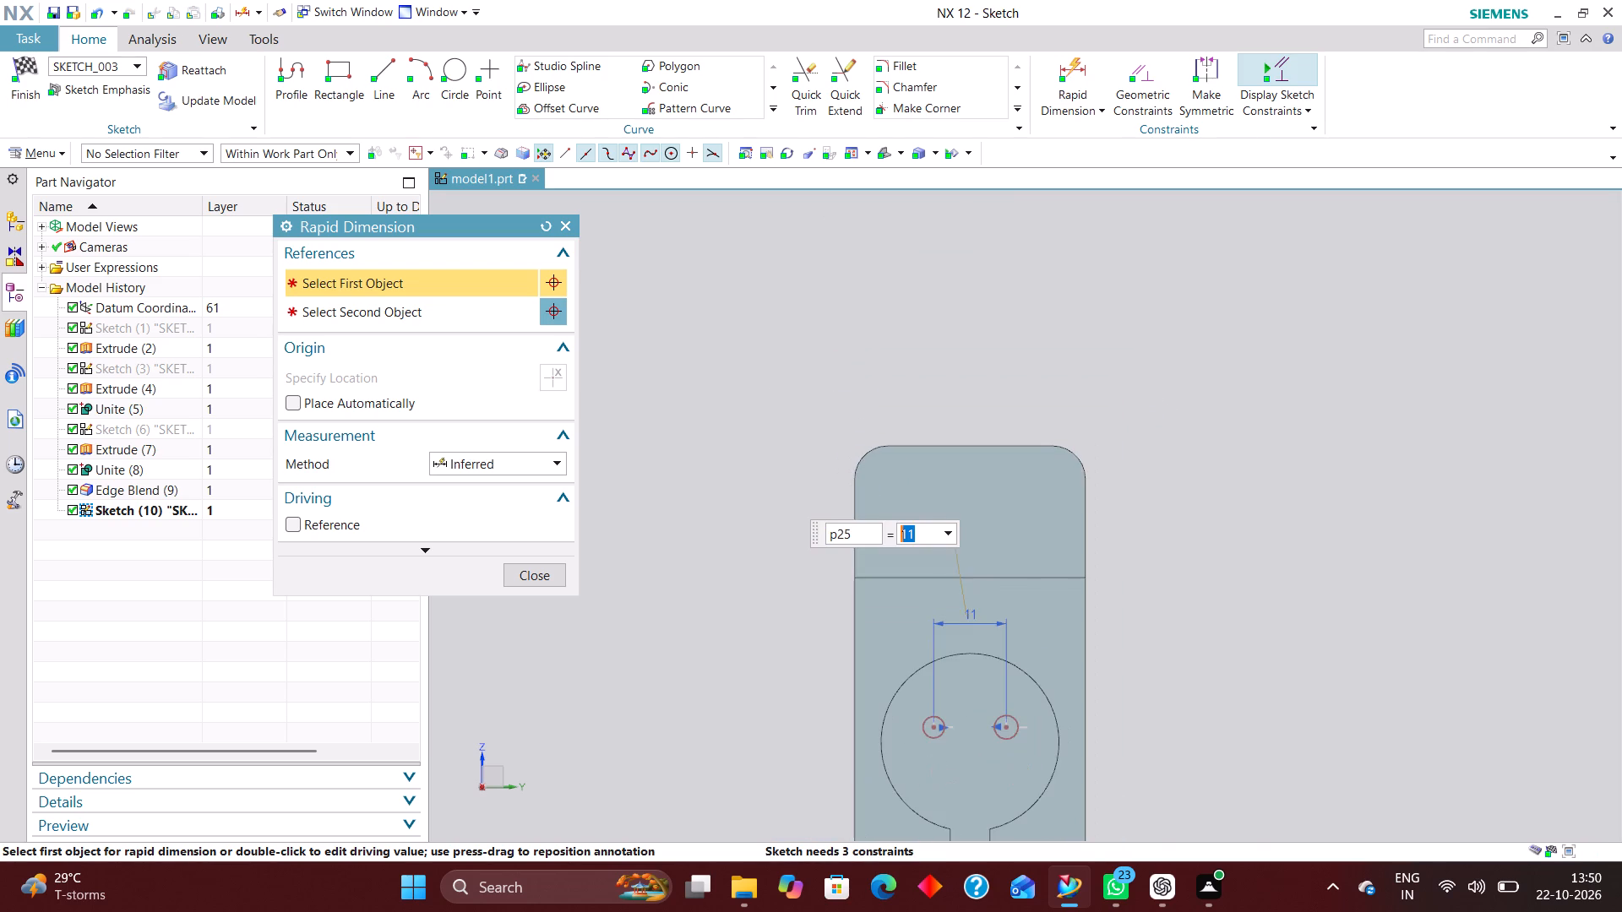
{"action": "scroll", "coordinate": [775, 731], "scroll_direction": "up", "scroll_amount": 2}
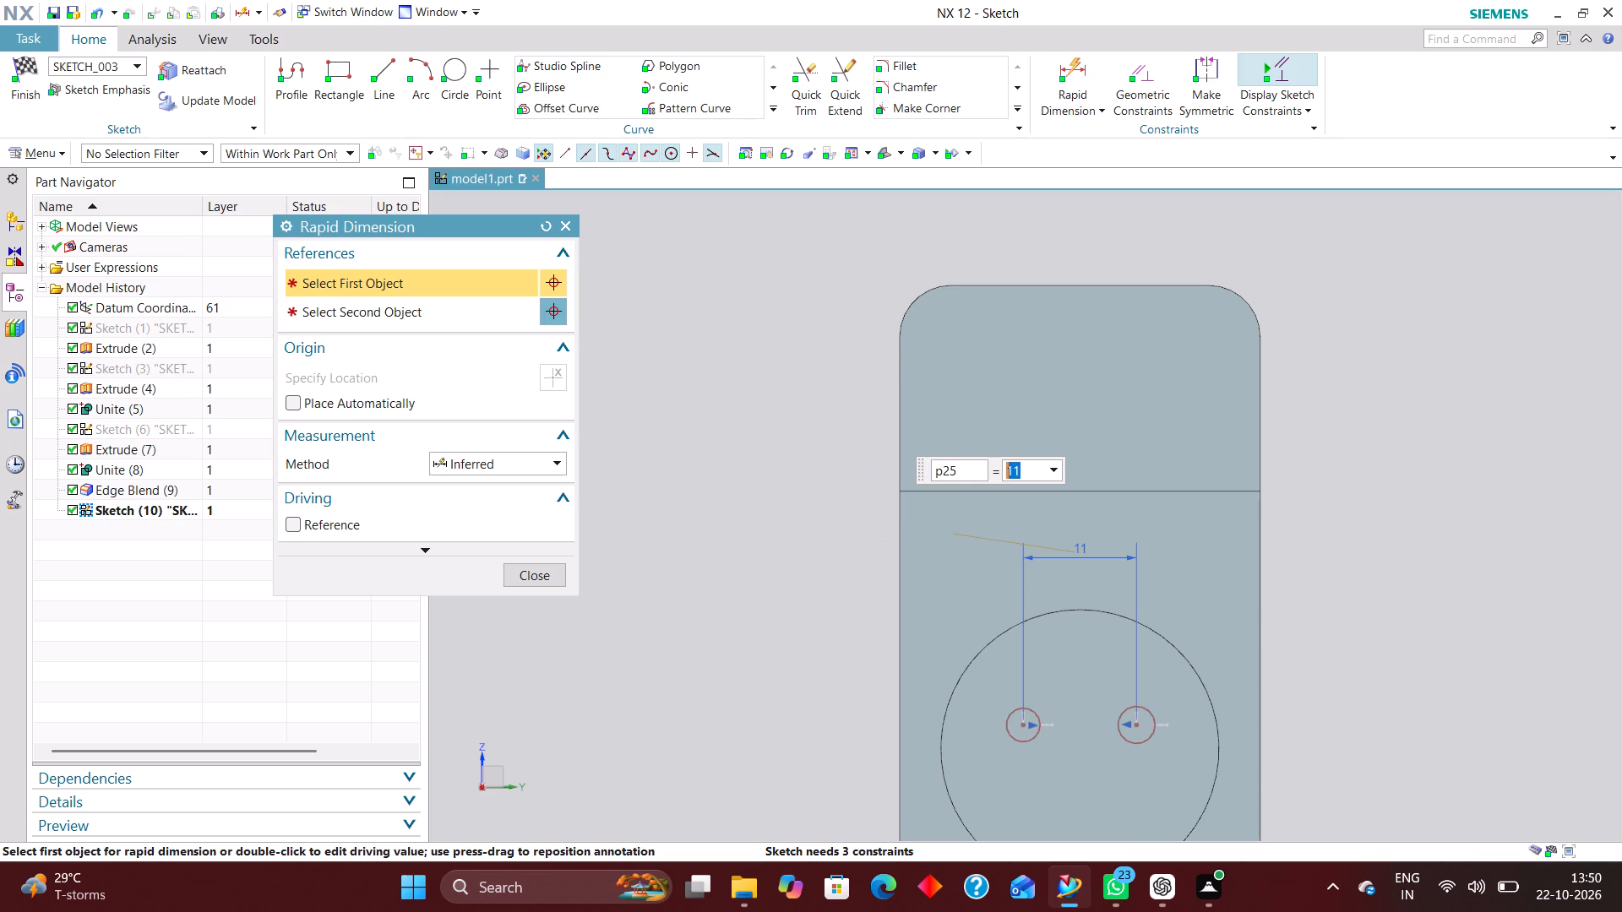
{"action": "scroll", "coordinate": [1010, 644], "scroll_direction": "down", "scroll_amount": 2}
{"action": "scroll", "coordinate": [1034, 736], "scroll_direction": "up", "scroll_amount": 4}
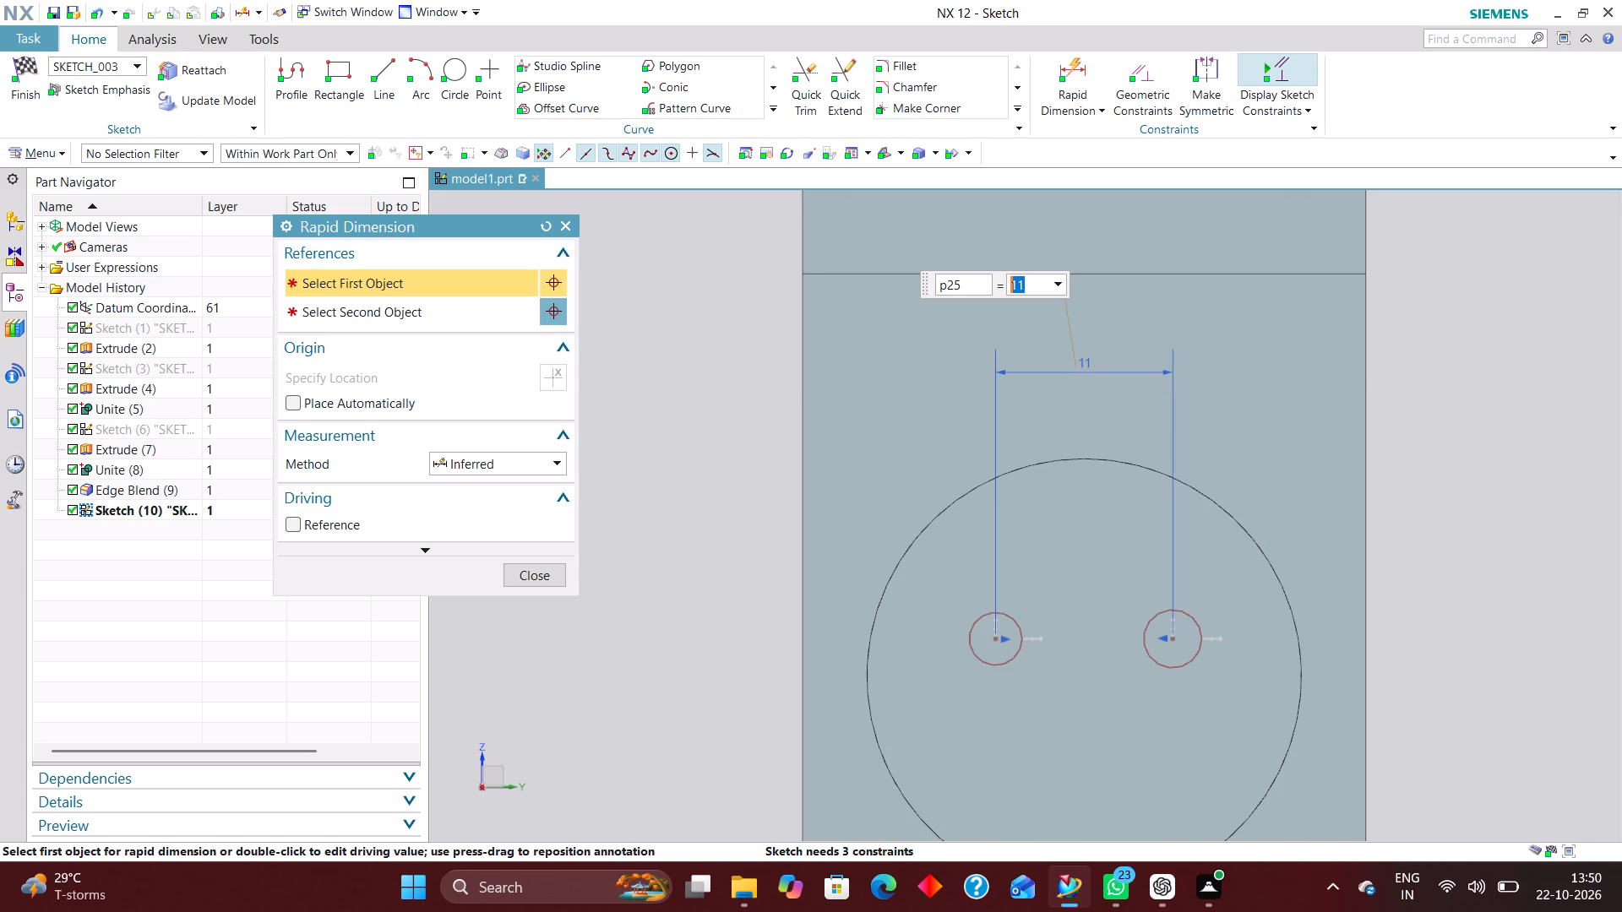
{"action": "scroll", "coordinate": [1017, 660], "scroll_direction": "up", "scroll_amount": 3}
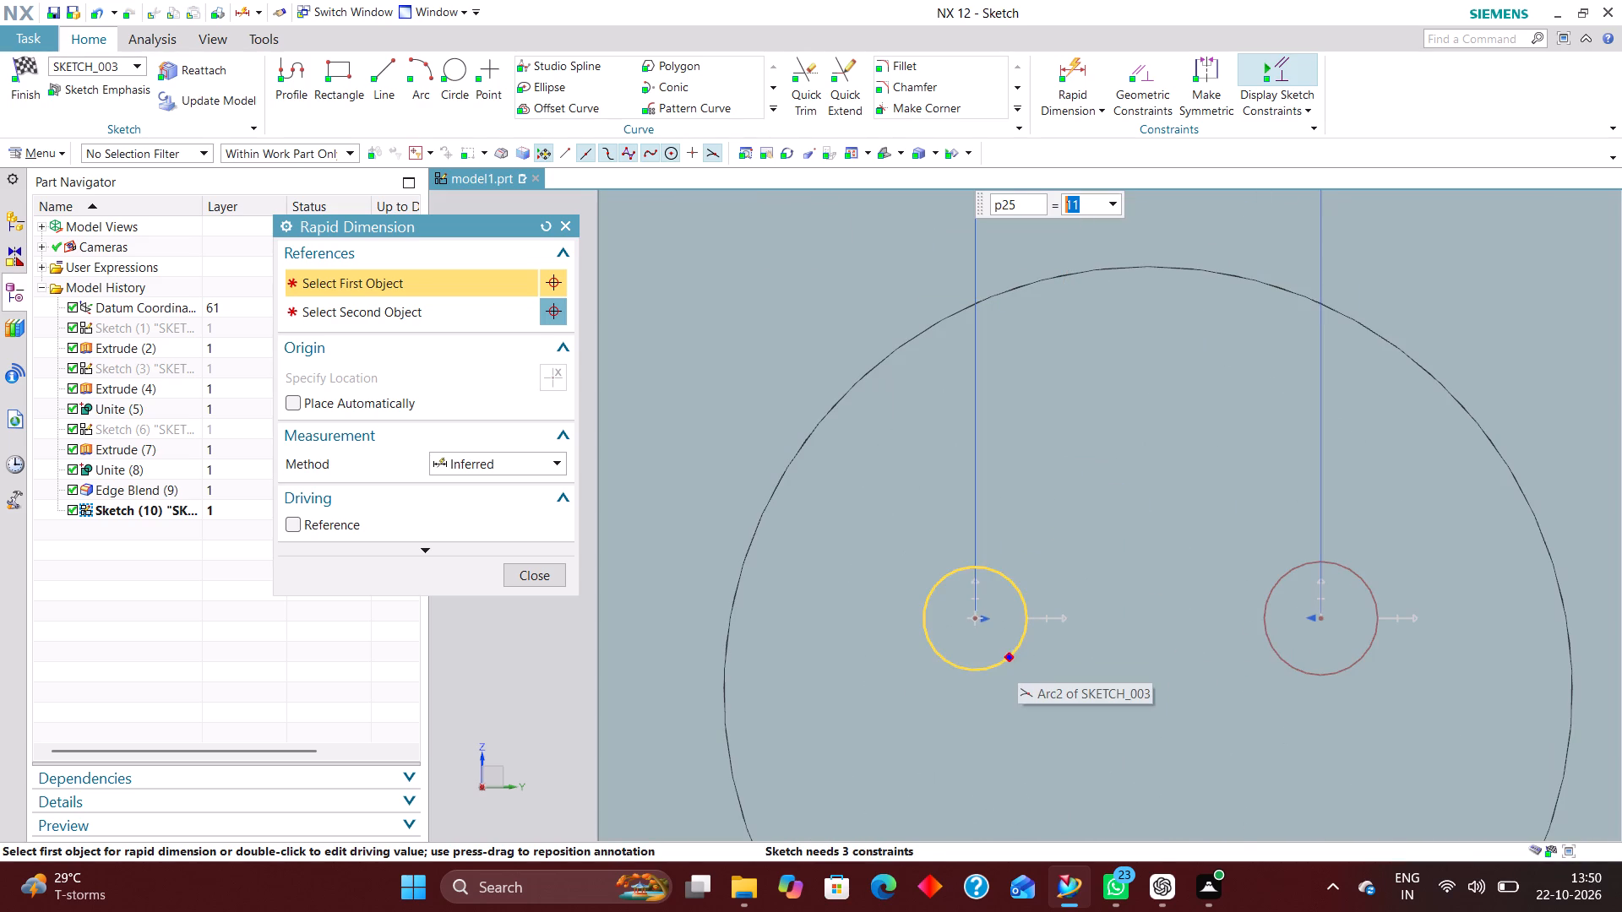
{"action": "left_click", "coordinate": [533, 576]}
Draw two separate horizontal lines spanning the two circles, one just above and one just below them.
{"action": "scroll", "coordinate": [1086, 689], "scroll_direction": "down", "scroll_amount": 5}
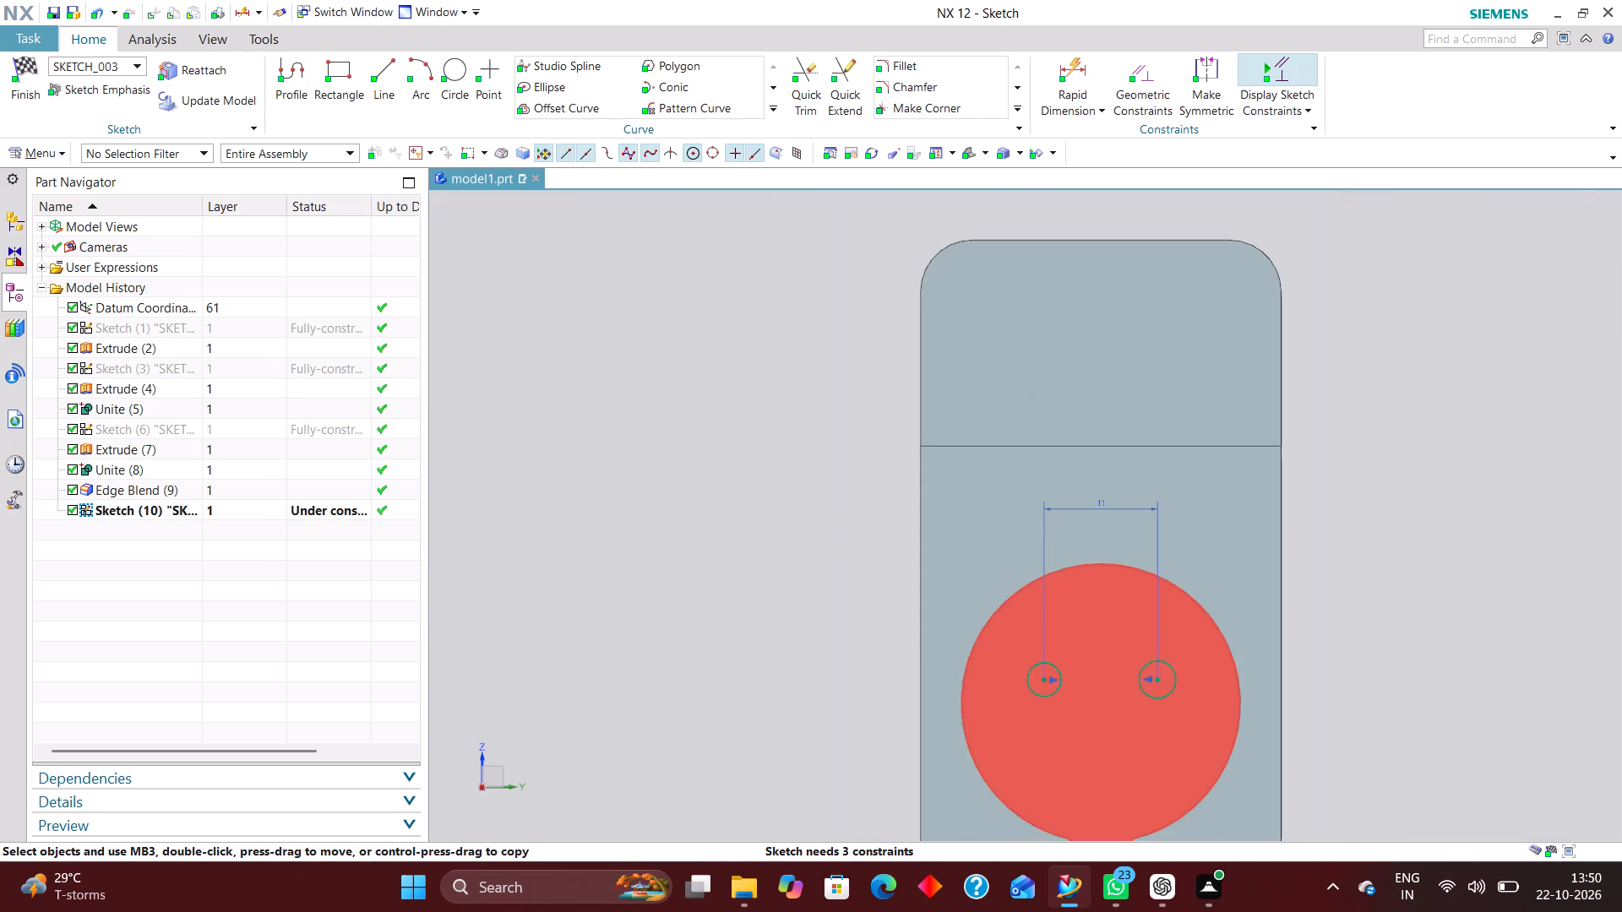
{"action": "scroll", "coordinate": [1065, 714], "scroll_direction": "up", "scroll_amount": 4}
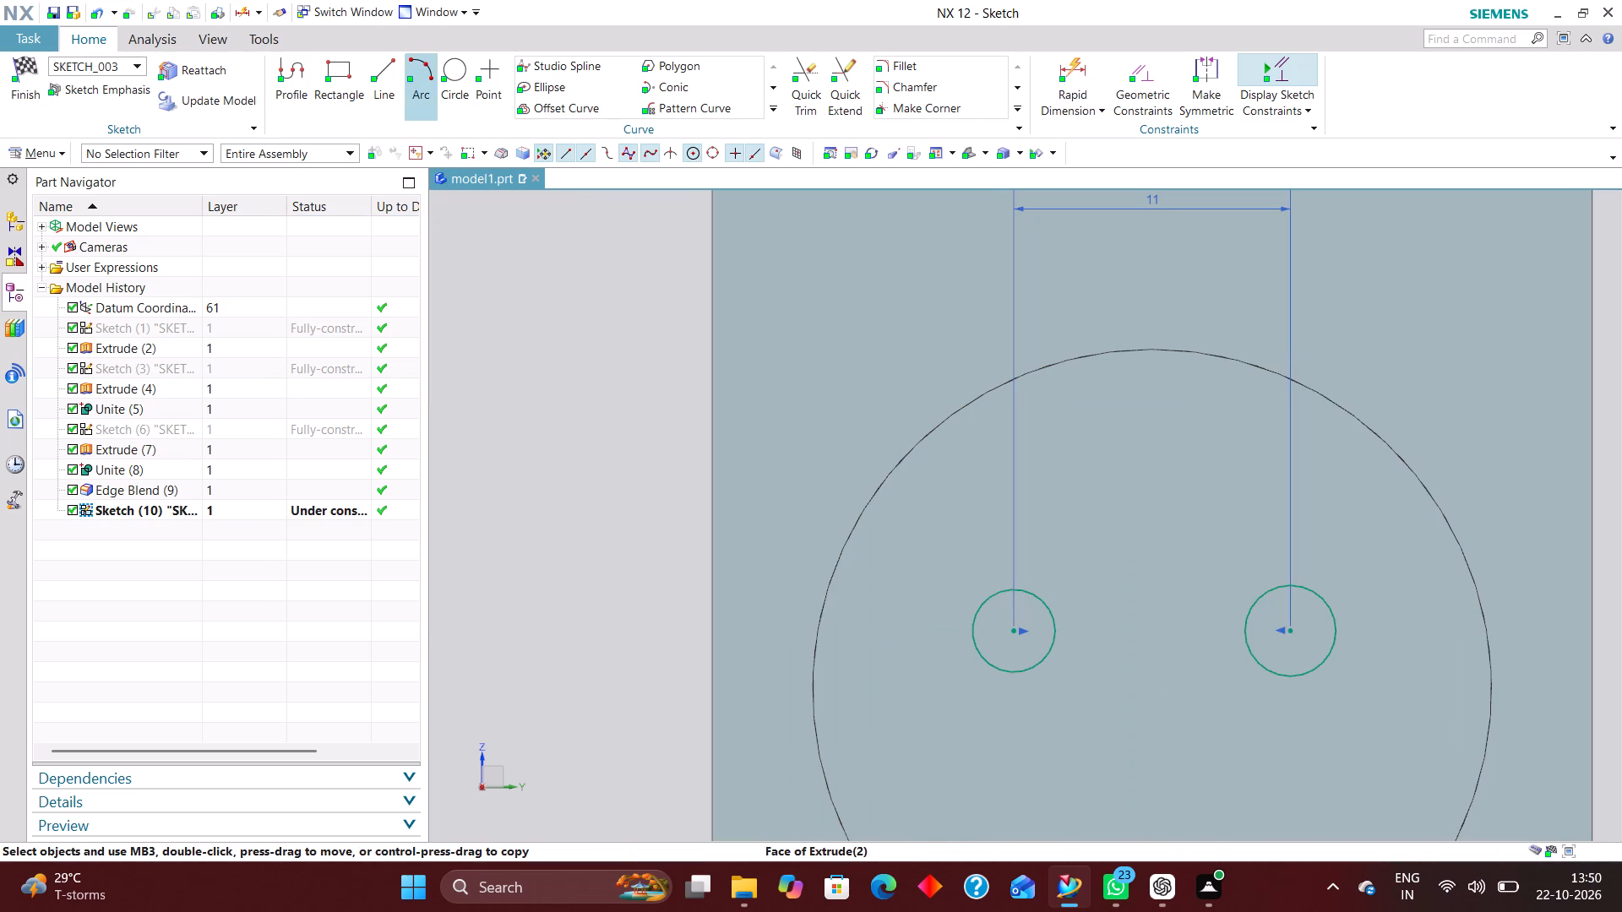
{"action": "left_click", "coordinate": [387, 78]}
{"action": "scroll", "coordinate": [1017, 568], "scroll_direction": "up", "scroll_amount": 3}
{"action": "left_click", "coordinate": [946, 570]}
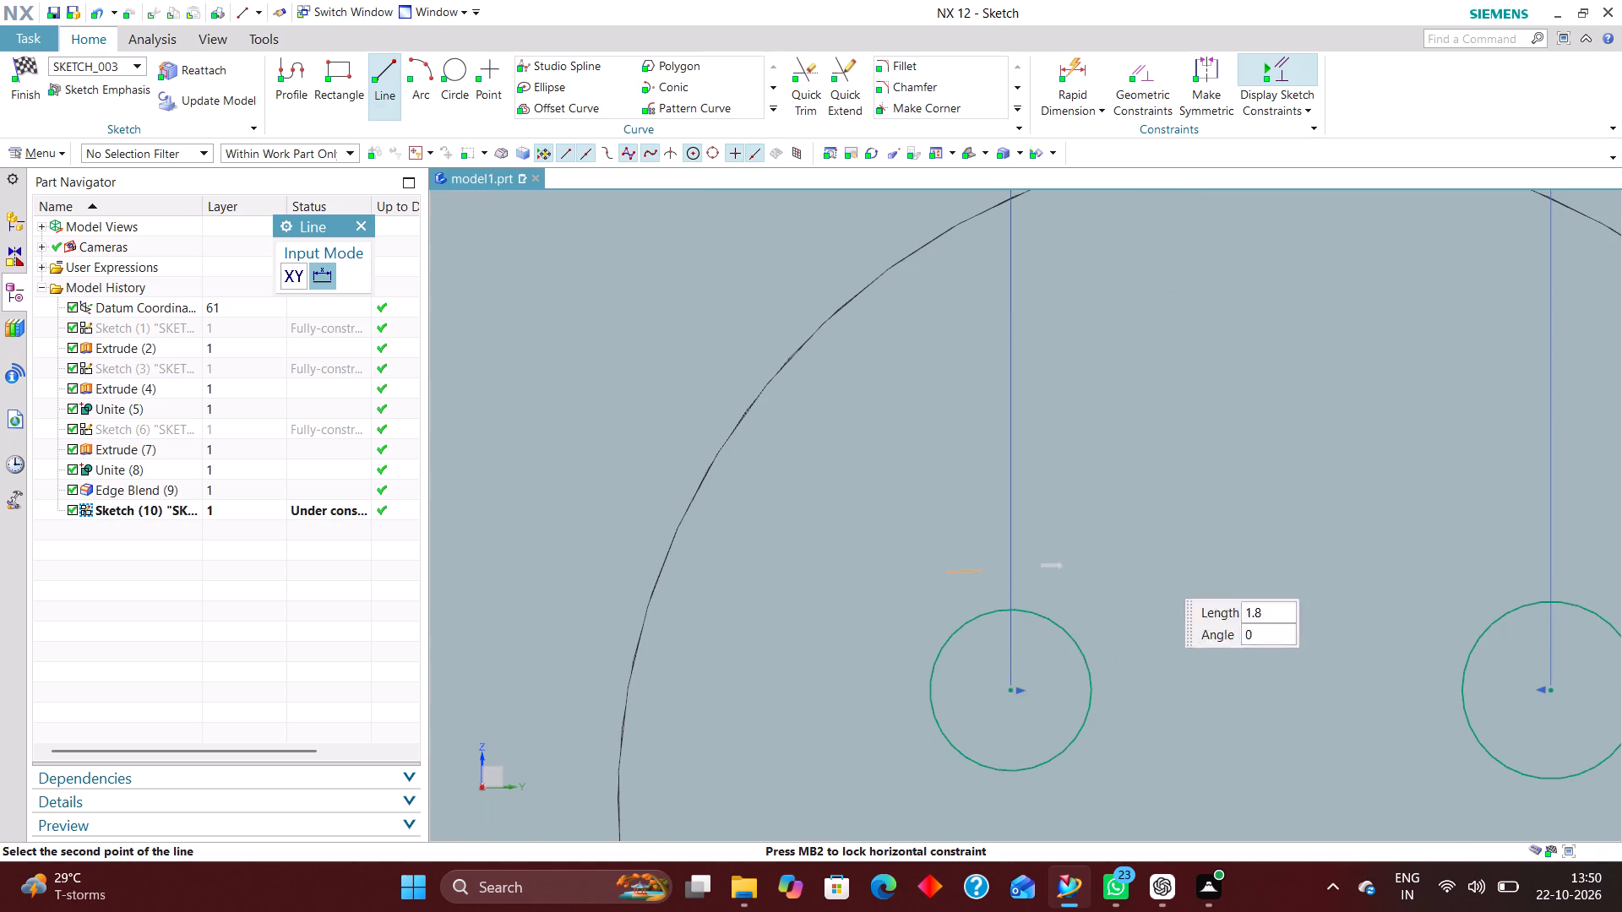
{"action": "left_click", "coordinate": [1549, 551]}
{"action": "scroll", "coordinate": [1125, 548], "scroll_direction": "down", "scroll_amount": 3}
{"action": "scroll", "coordinate": [1112, 671], "scroll_direction": "up", "scroll_amount": 1}
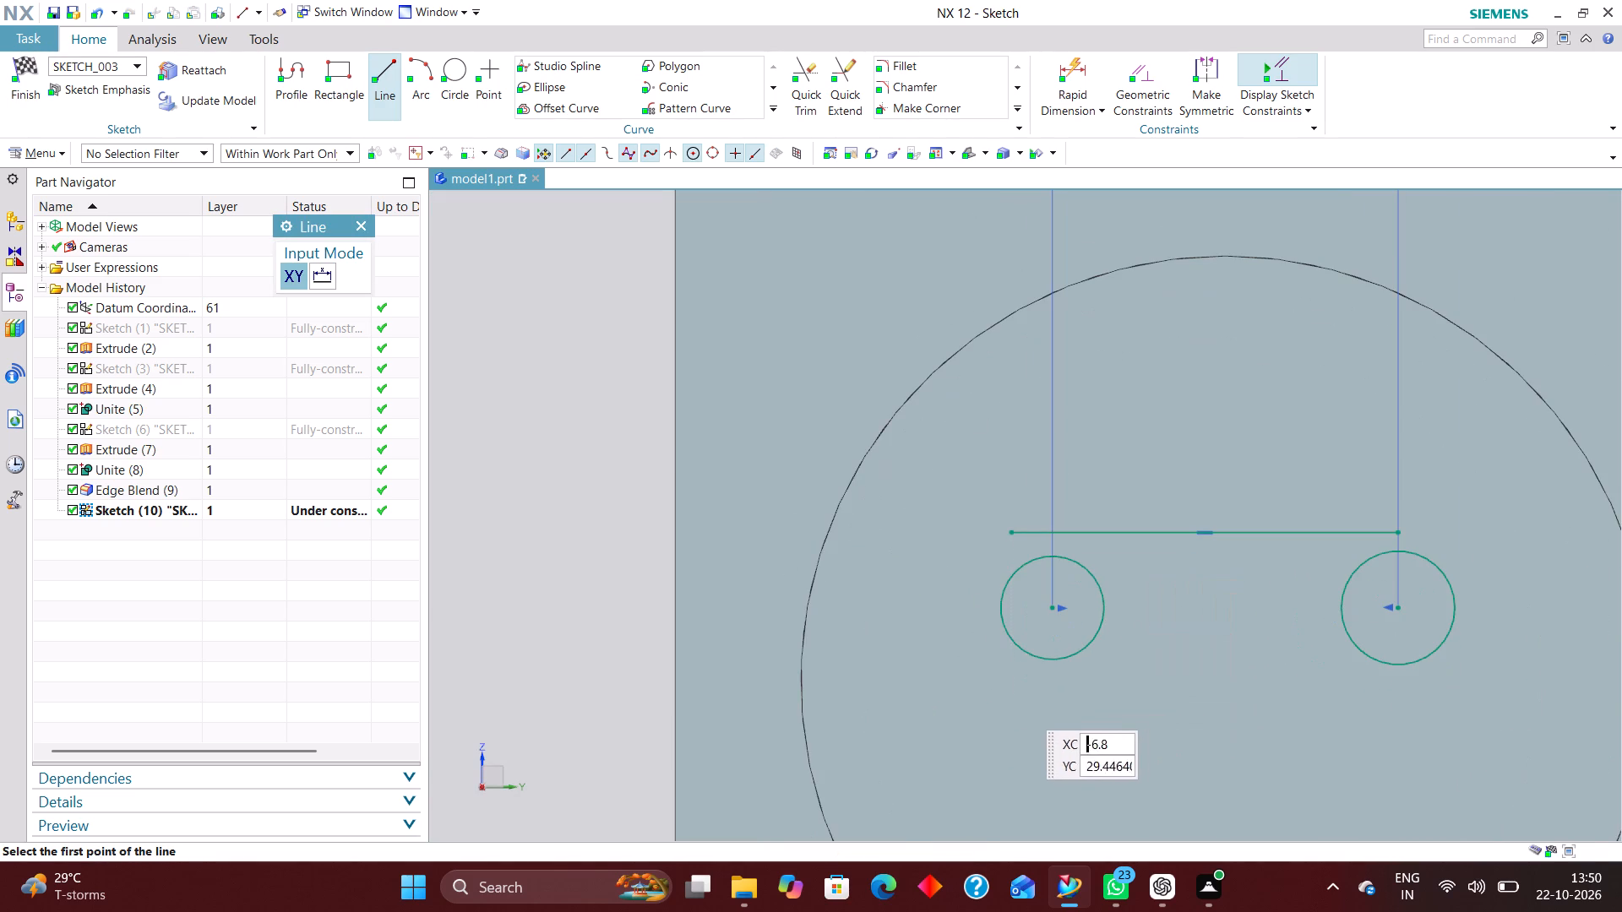
{"action": "left_click", "coordinate": [1028, 702]}
{"action": "left_click", "coordinate": [1405, 693]}
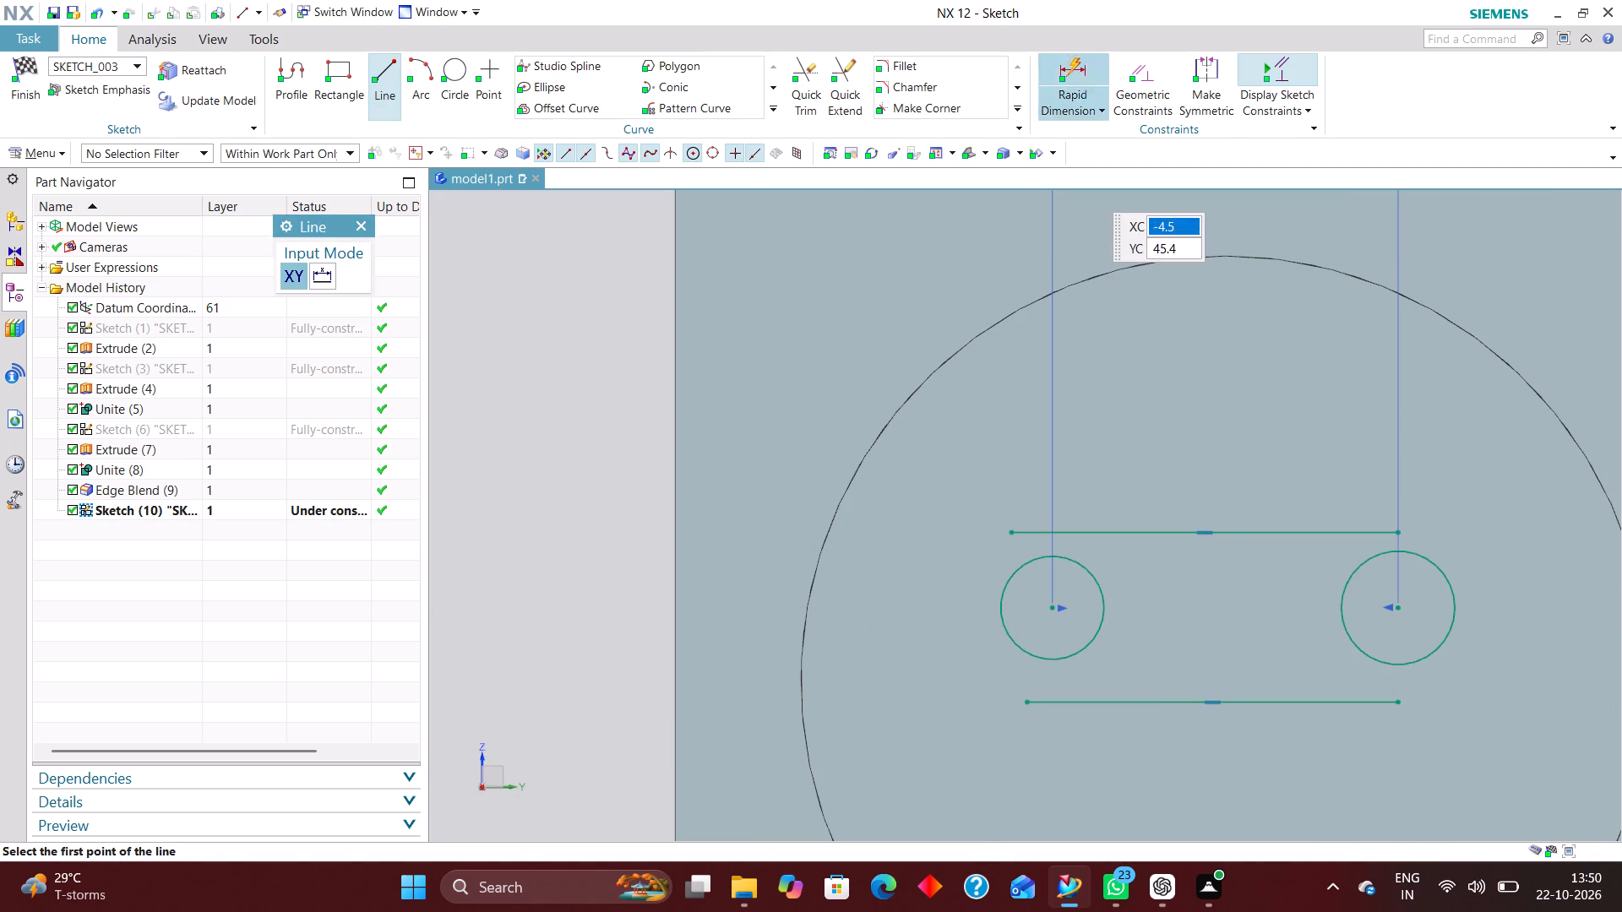
Add Tangent constraints between the upper line and both circles, and between the lower line and the left circle.
{"action": "left_click", "coordinate": [1134, 70]}
{"action": "left_click", "coordinate": [353, 288]}
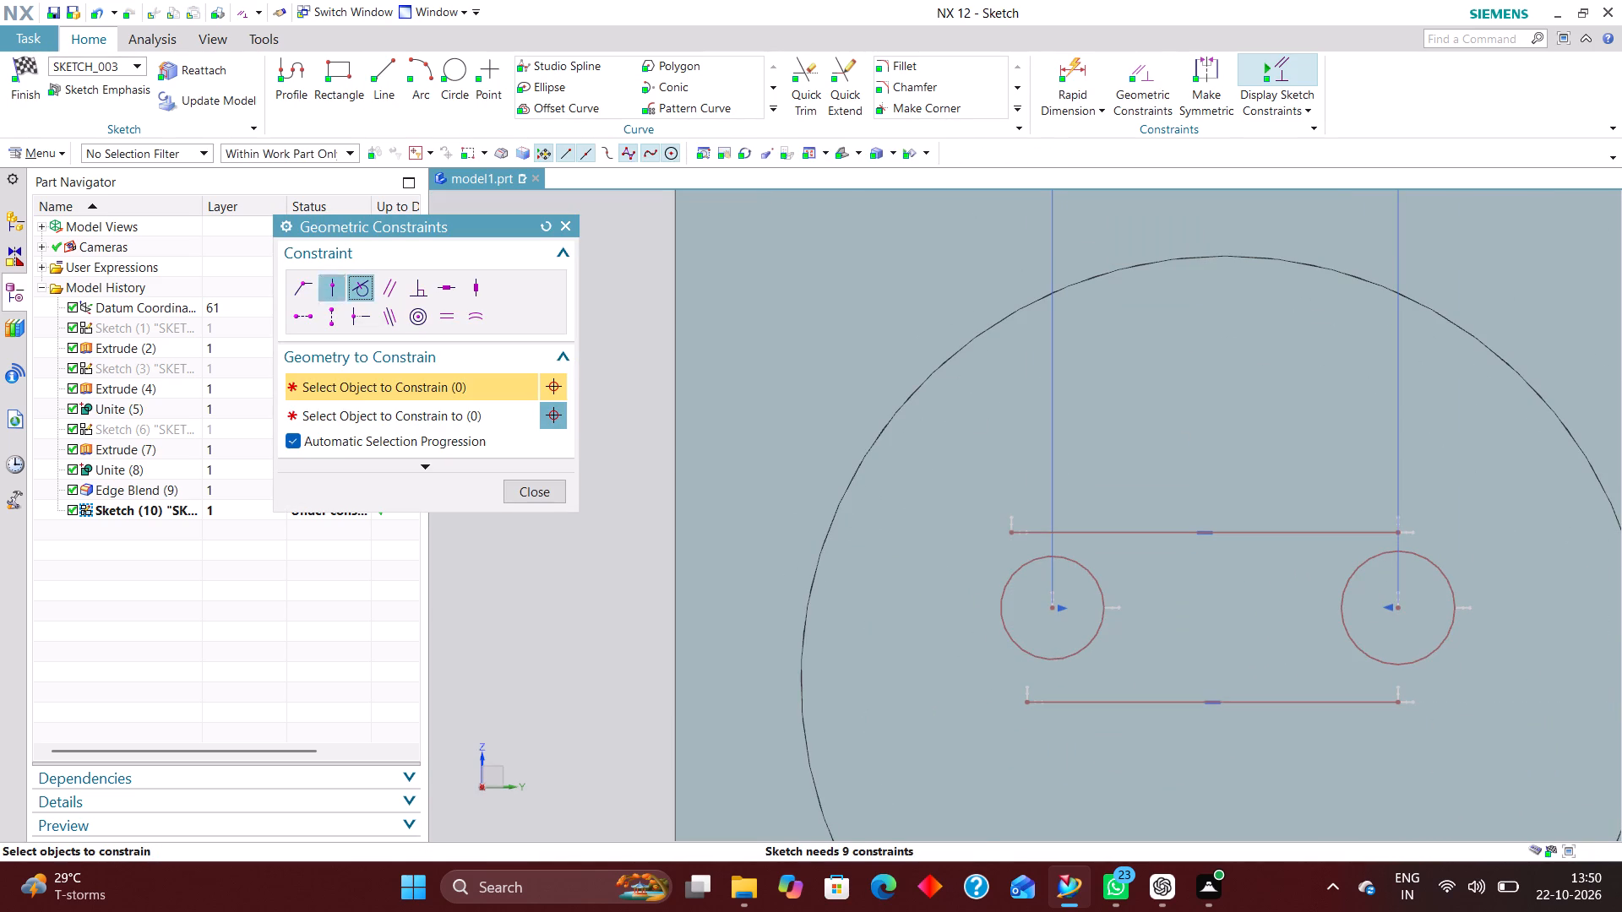
{"action": "left_click", "coordinate": [1023, 528]}
{"action": "left_click", "coordinate": [1026, 557]}
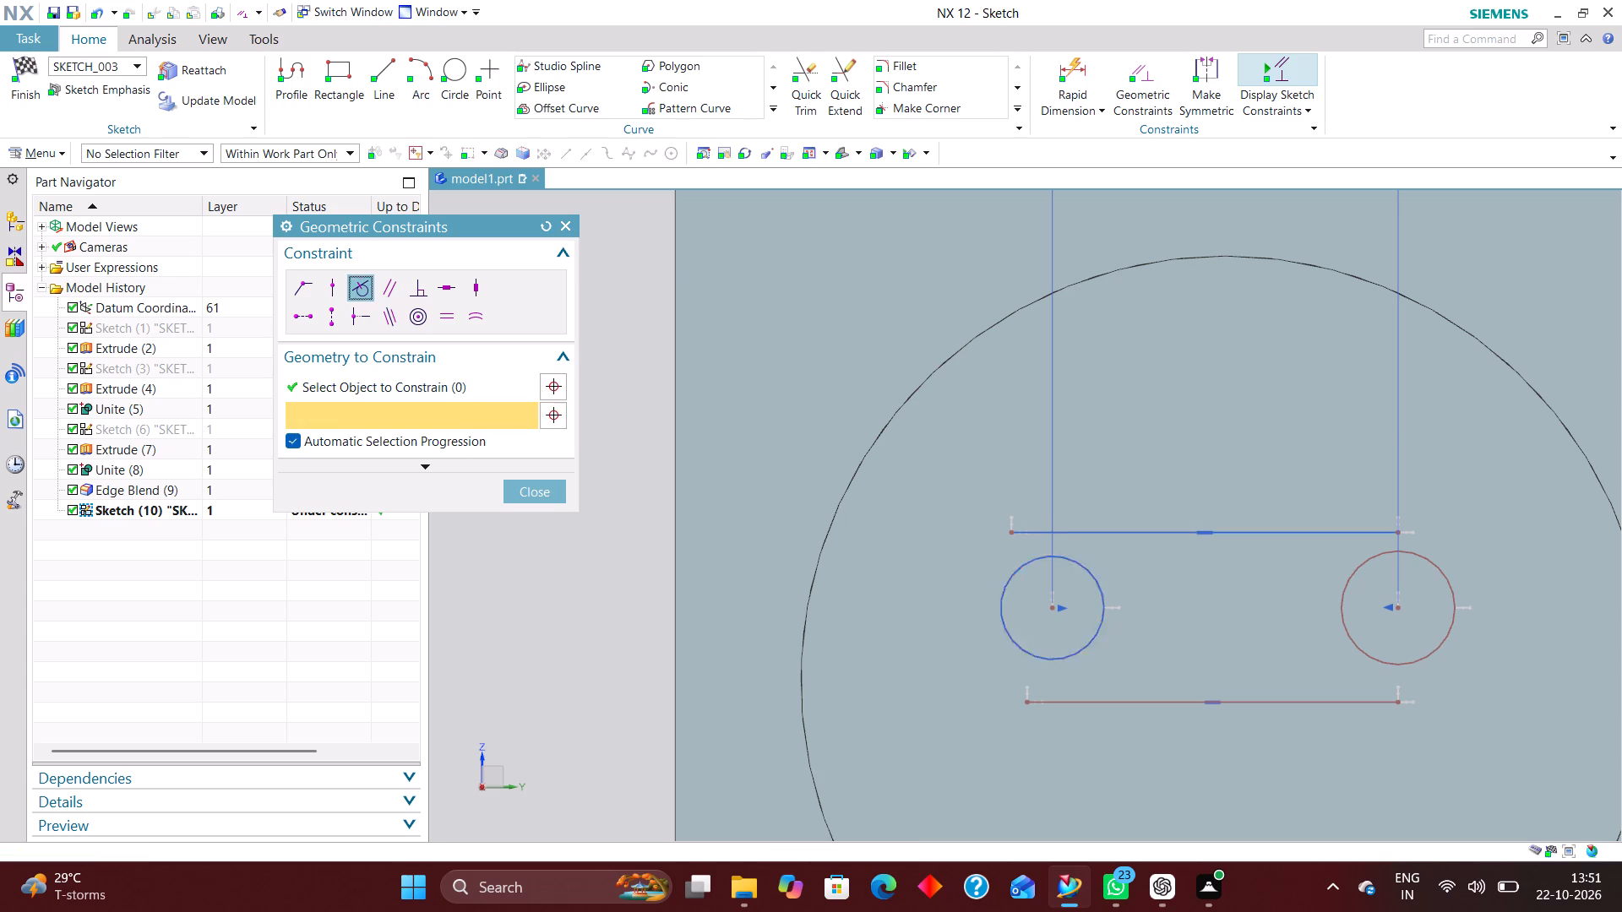
{"action": "left_click", "coordinate": [1357, 529]}
{"action": "left_click", "coordinate": [1376, 560]}
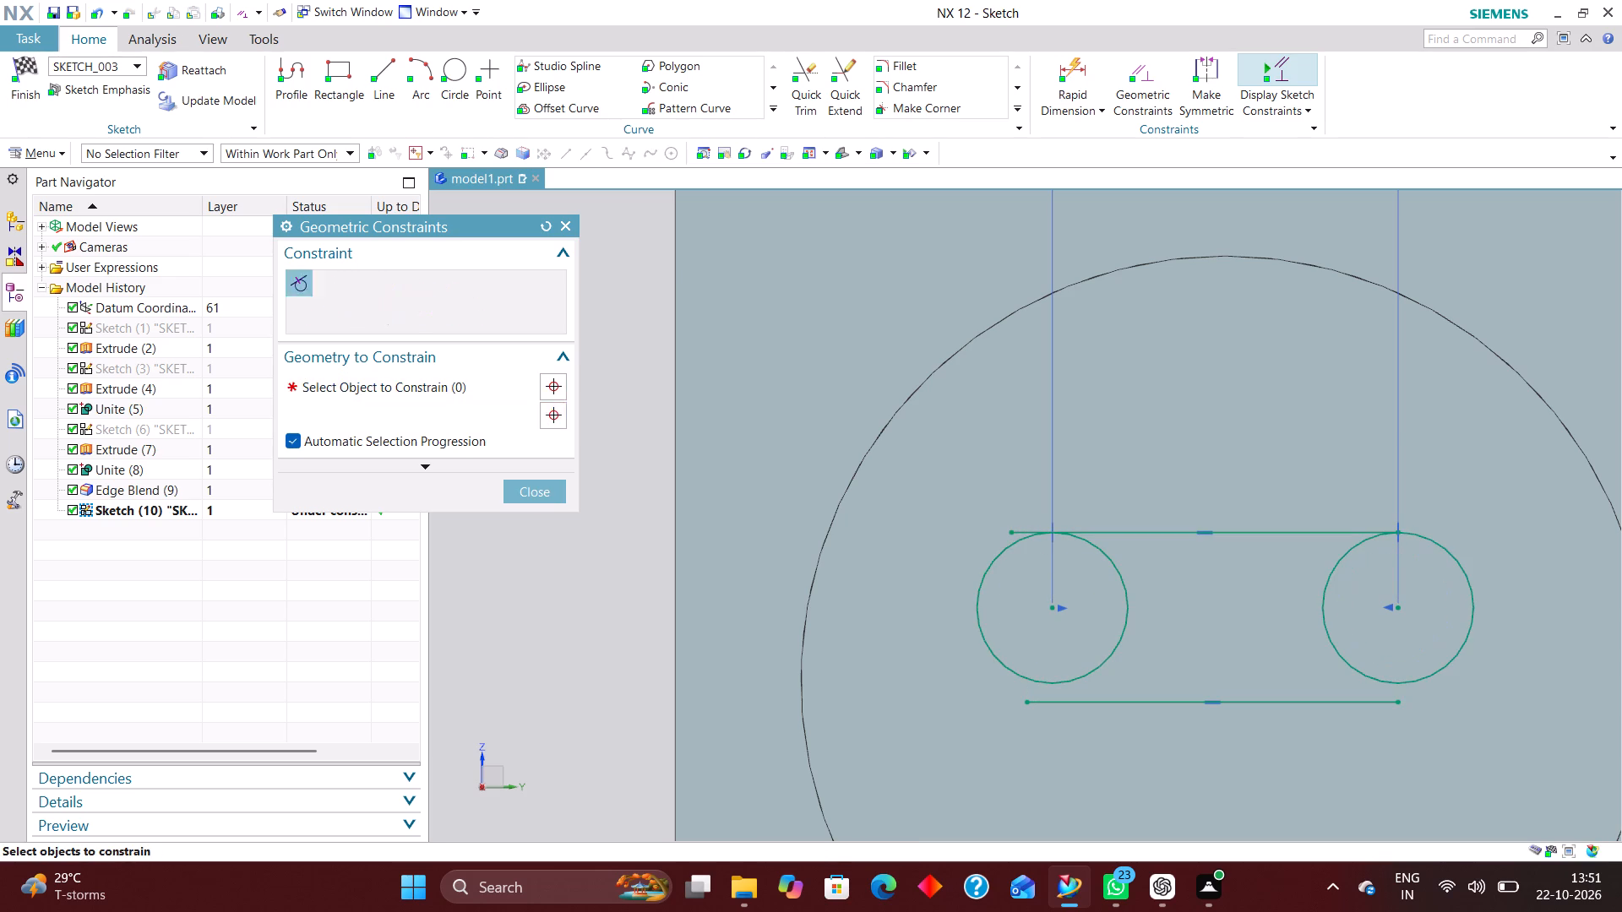
{"action": "left_click", "coordinate": [1130, 702]}
{"action": "left_click", "coordinate": [1101, 660]}
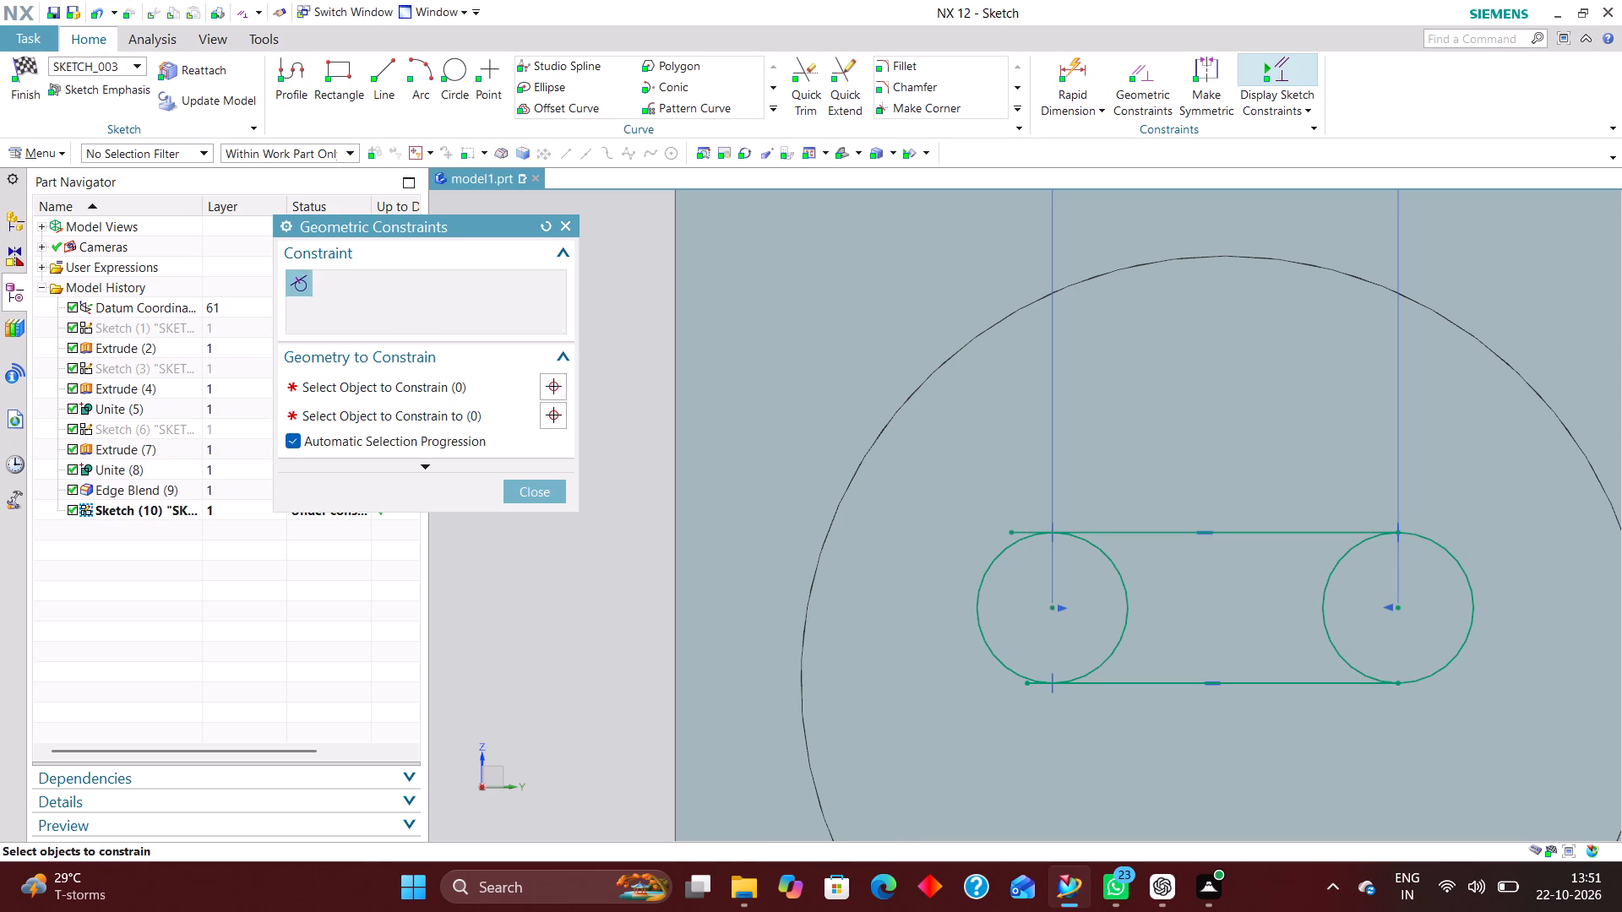
Constrain the endpoints of both lines onto their adjacent circles with Point on Curve constraints.
{"action": "left_click", "coordinate": [339, 293]}
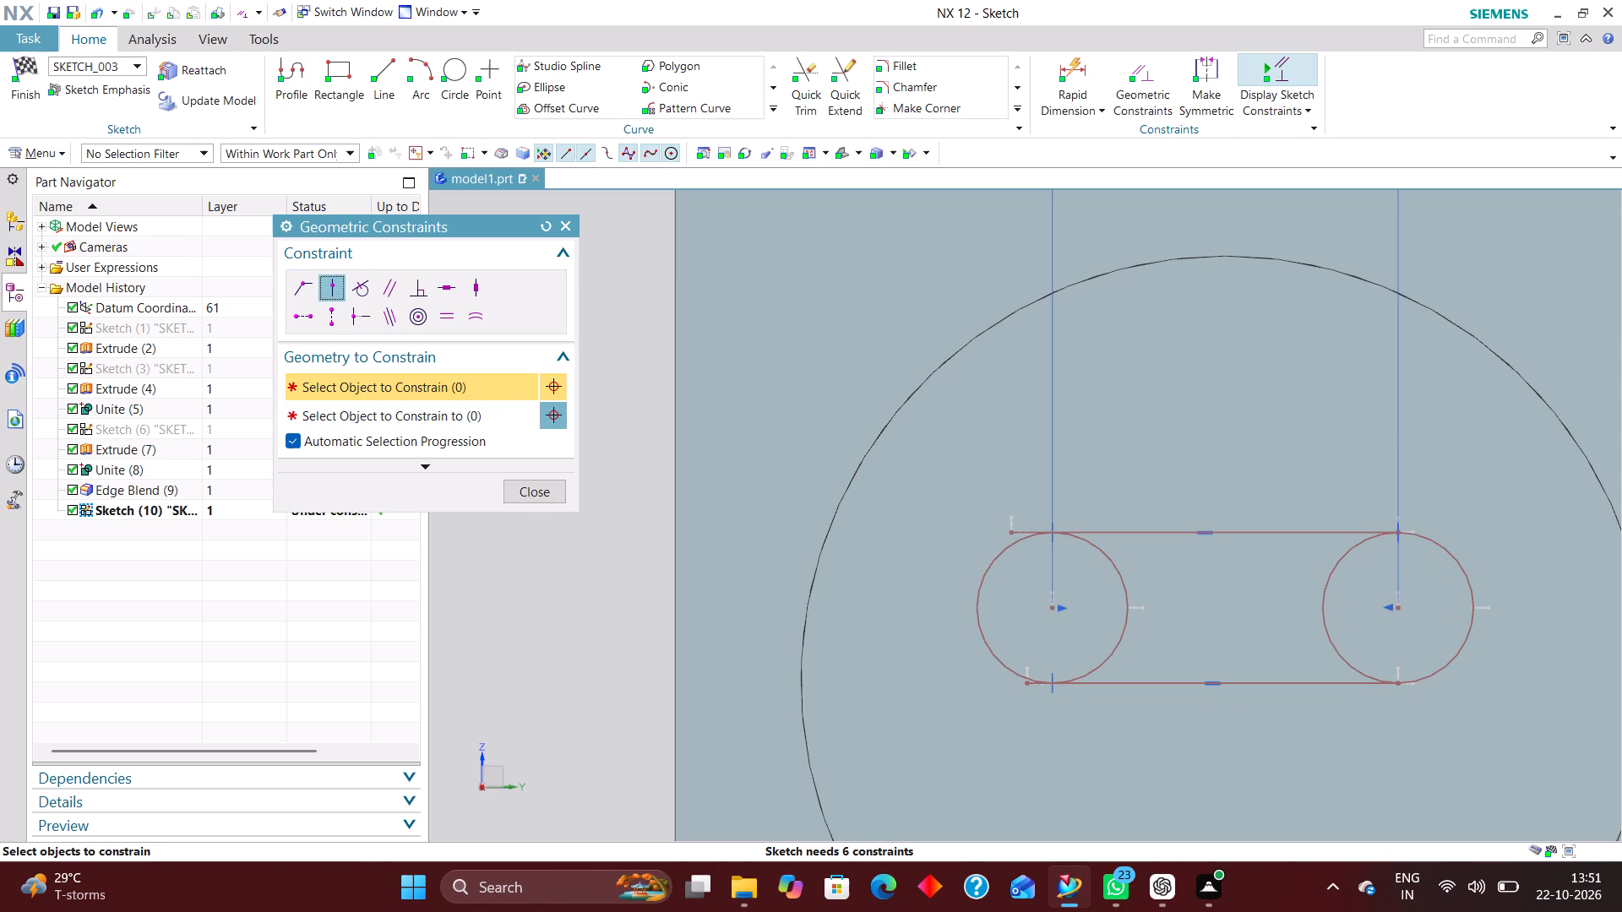
{"action": "left_click", "coordinate": [1013, 529]}
{"action": "left_click", "coordinate": [996, 556]}
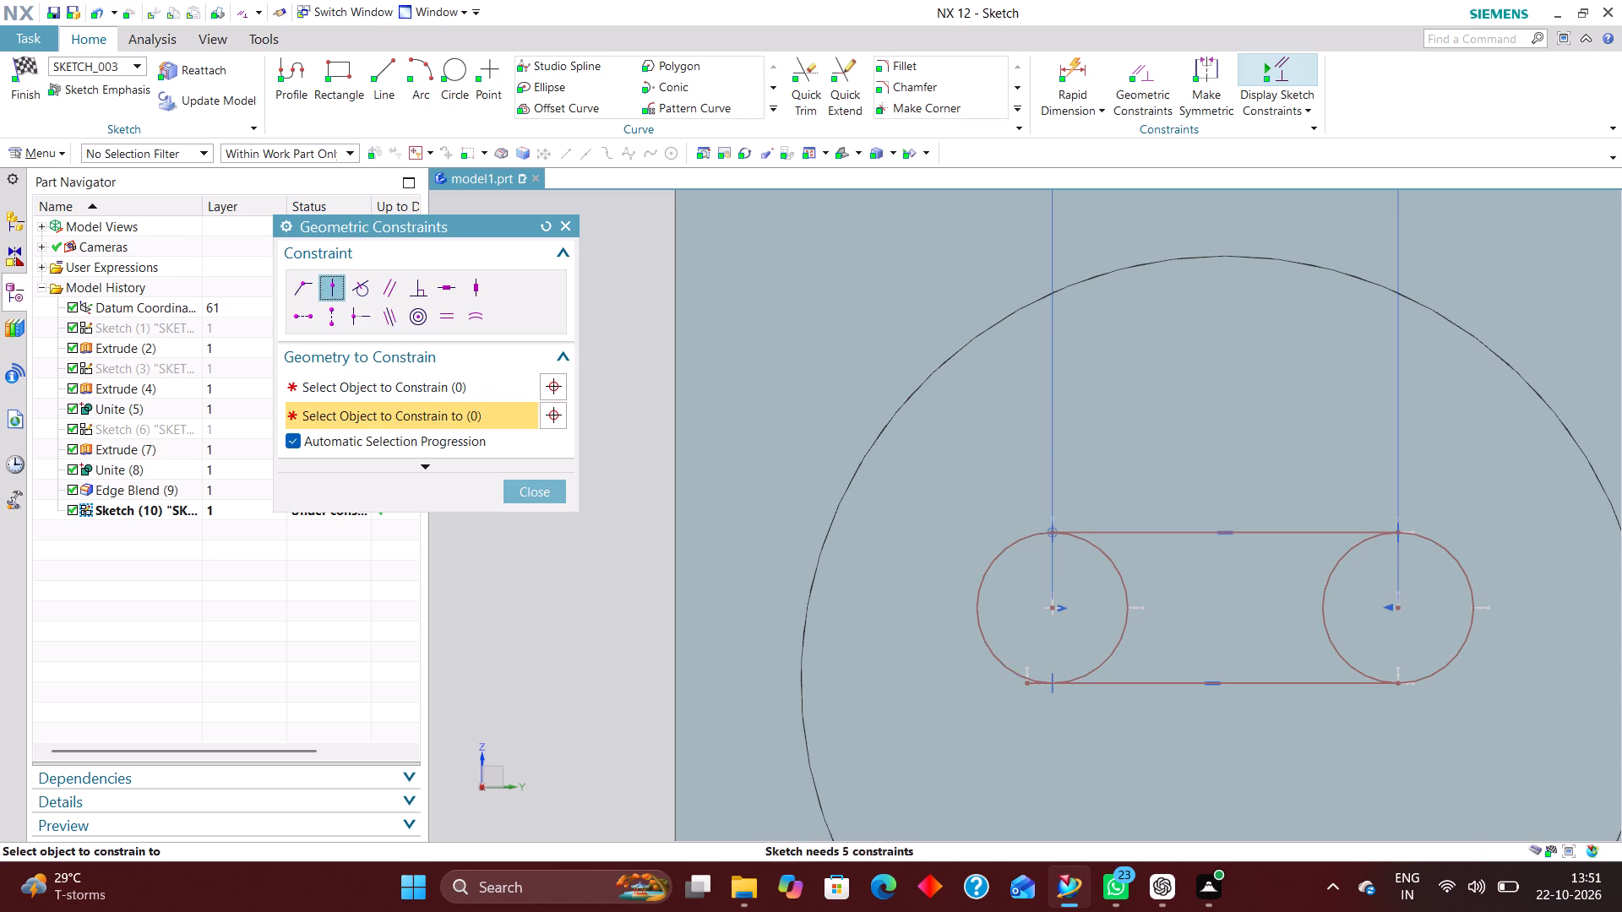
{"action": "left_click", "coordinate": [1025, 686]}
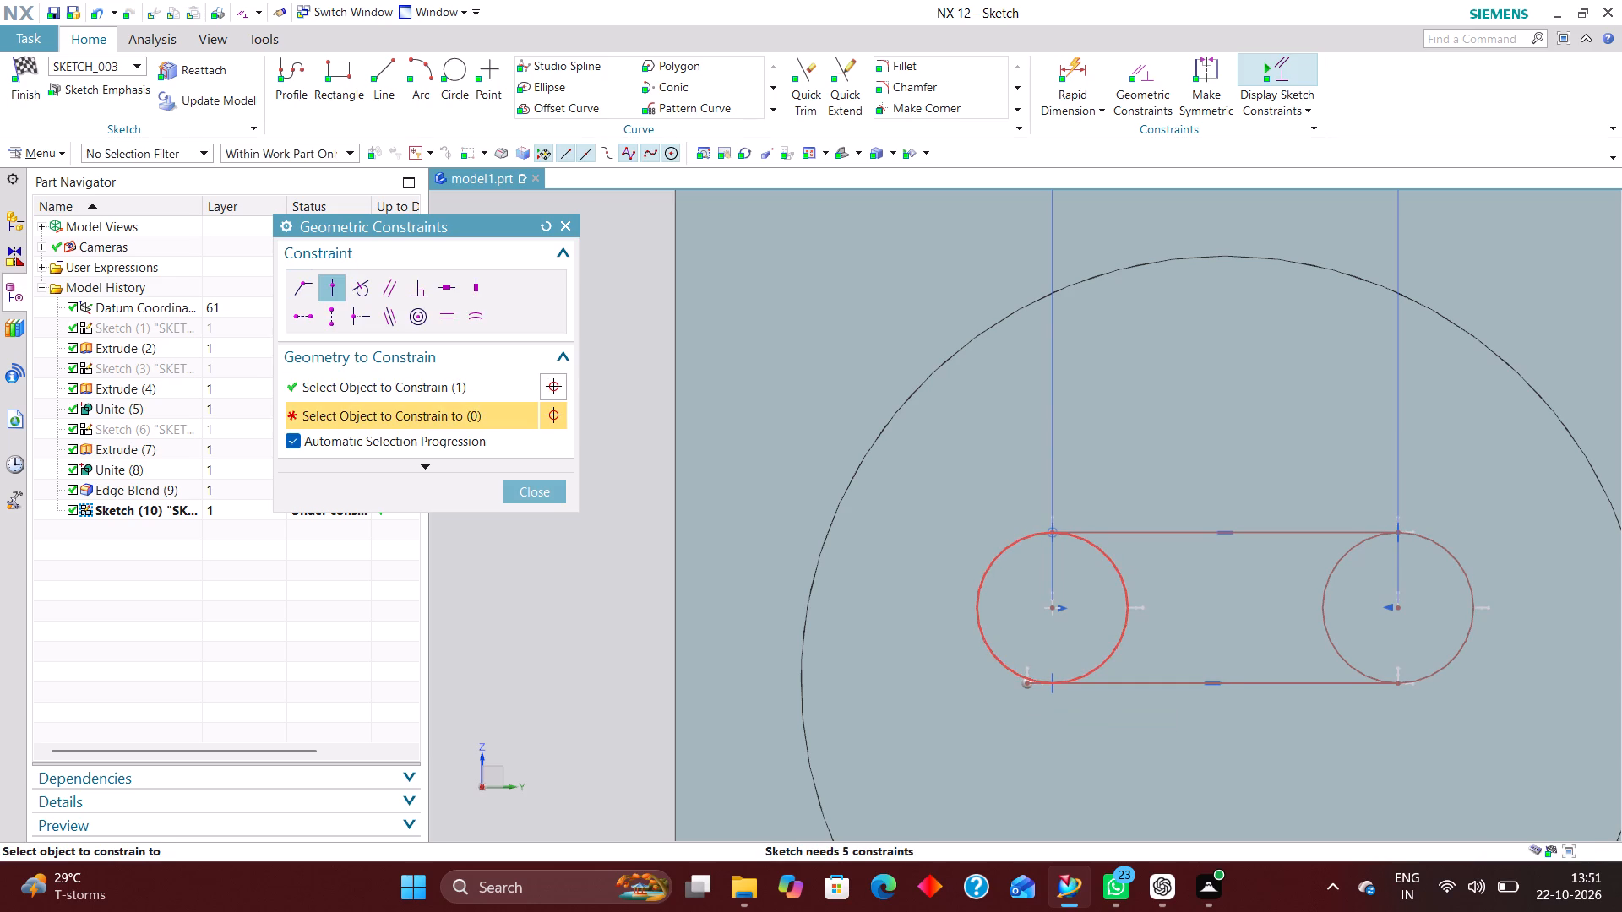
{"action": "left_click", "coordinate": [999, 654]}
{"action": "scroll", "coordinate": [1412, 544], "scroll_direction": "up", "scroll_amount": 7}
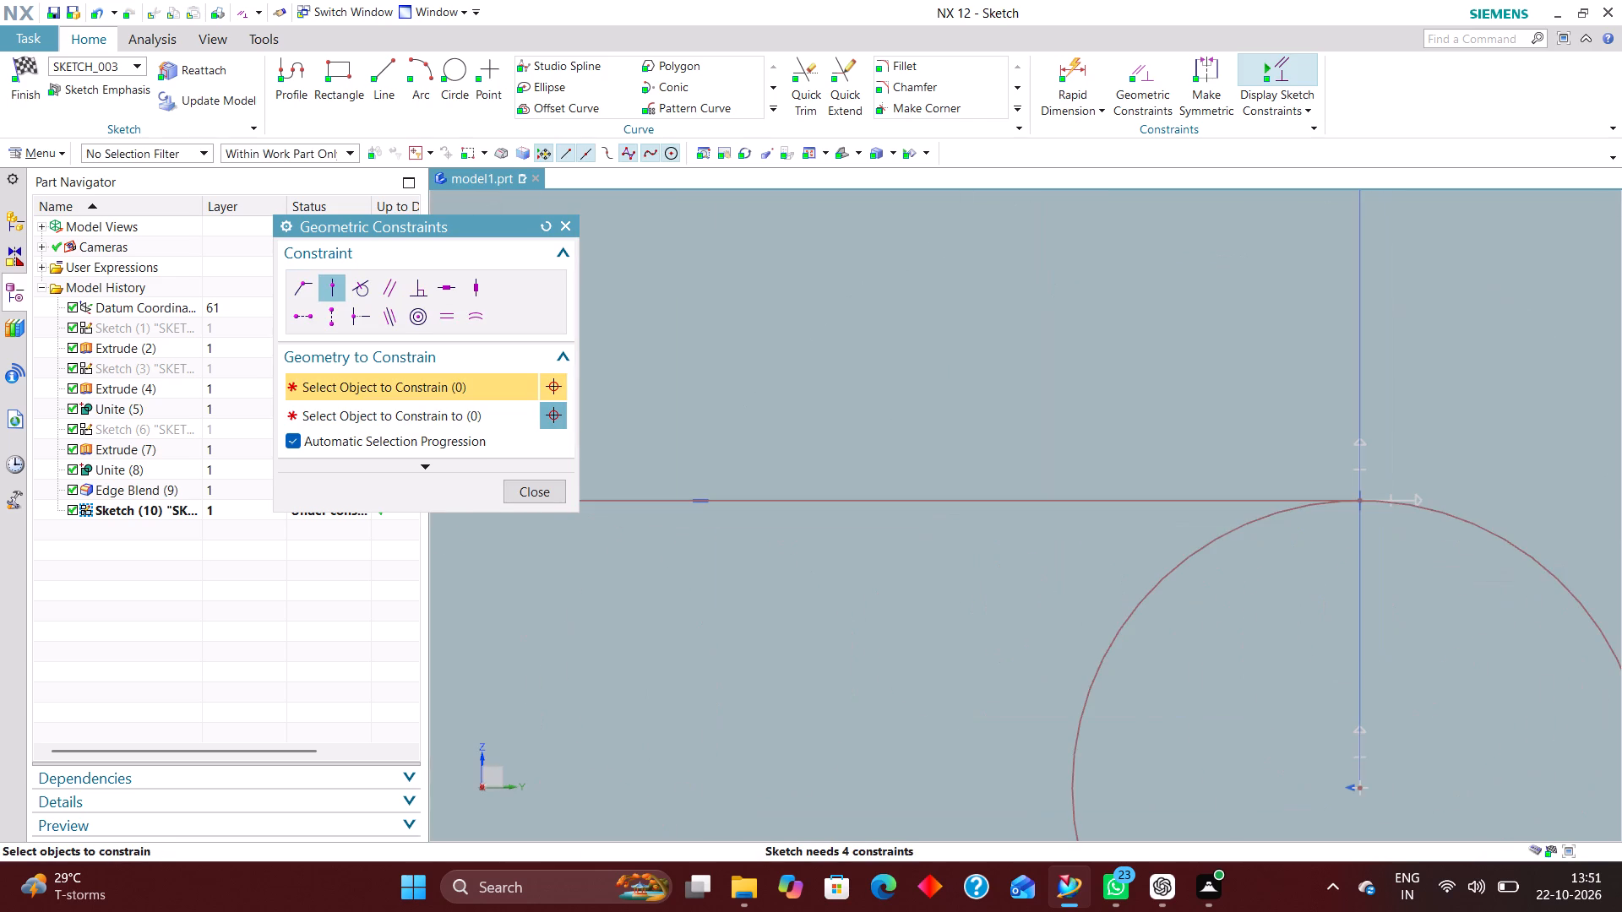
{"action": "left_click", "coordinate": [1359, 497]}
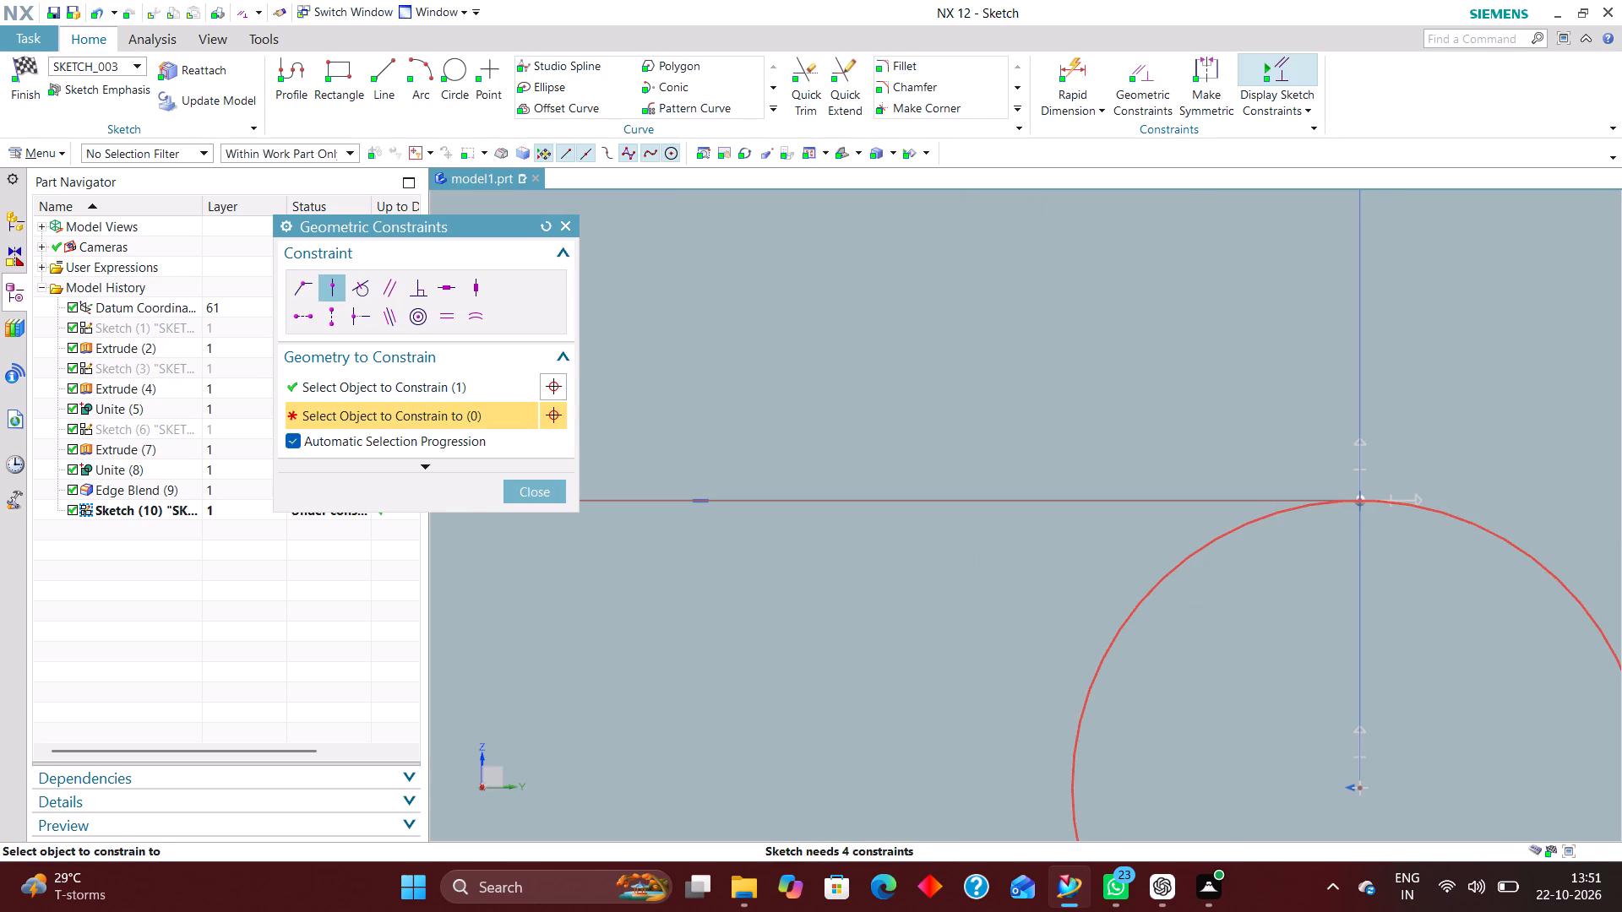
{"action": "left_click", "coordinate": [1410, 505]}
{"action": "scroll", "coordinate": [1274, 383], "scroll_direction": "down", "scroll_amount": 4}
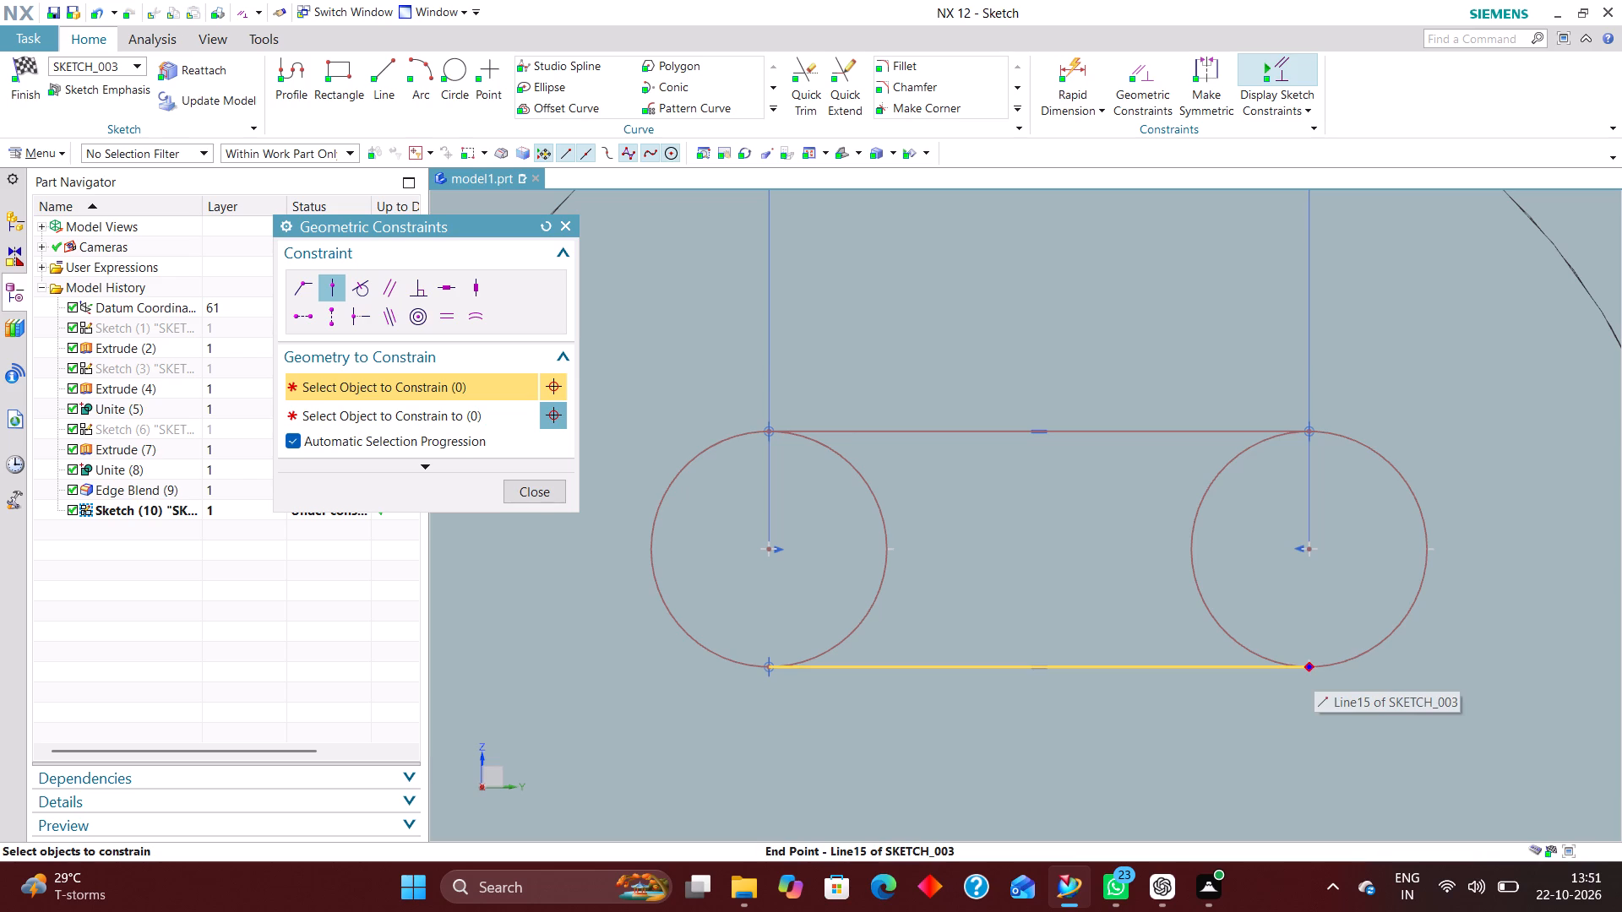
{"action": "left_click", "coordinate": [1314, 669]}
{"action": "left_click", "coordinate": [1347, 659]}
{"action": "left_click", "coordinate": [539, 491]}
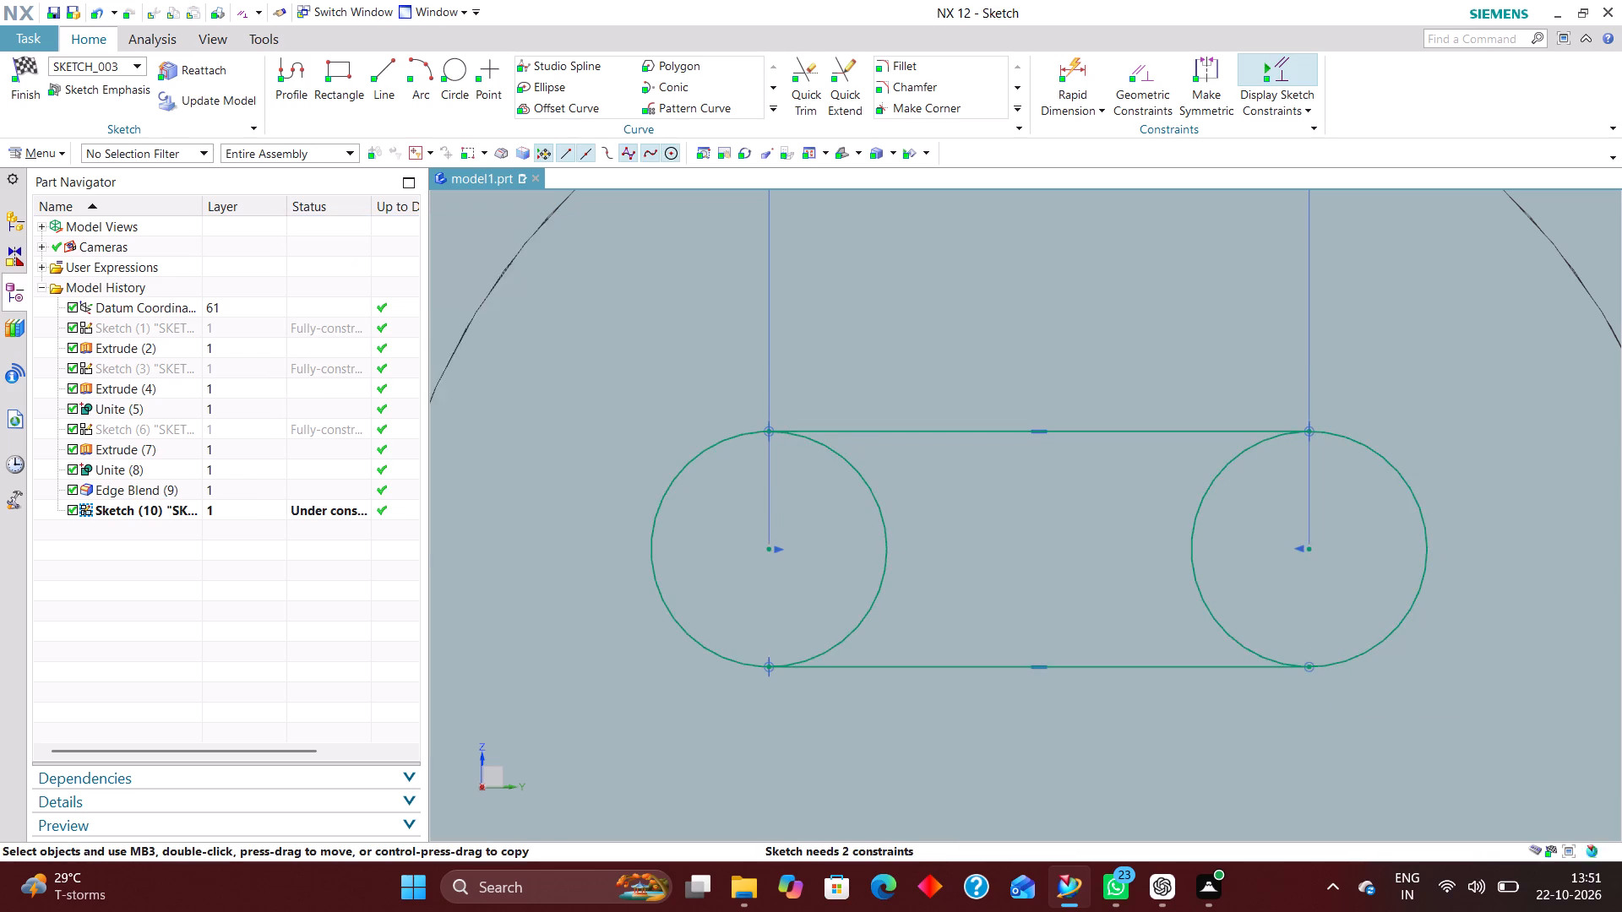
Move the slot outline up about 20 mm, out of the boss circle to the upper block's lower edge.
{"action": "scroll", "coordinate": [983, 678], "scroll_direction": "down", "scroll_amount": 5}
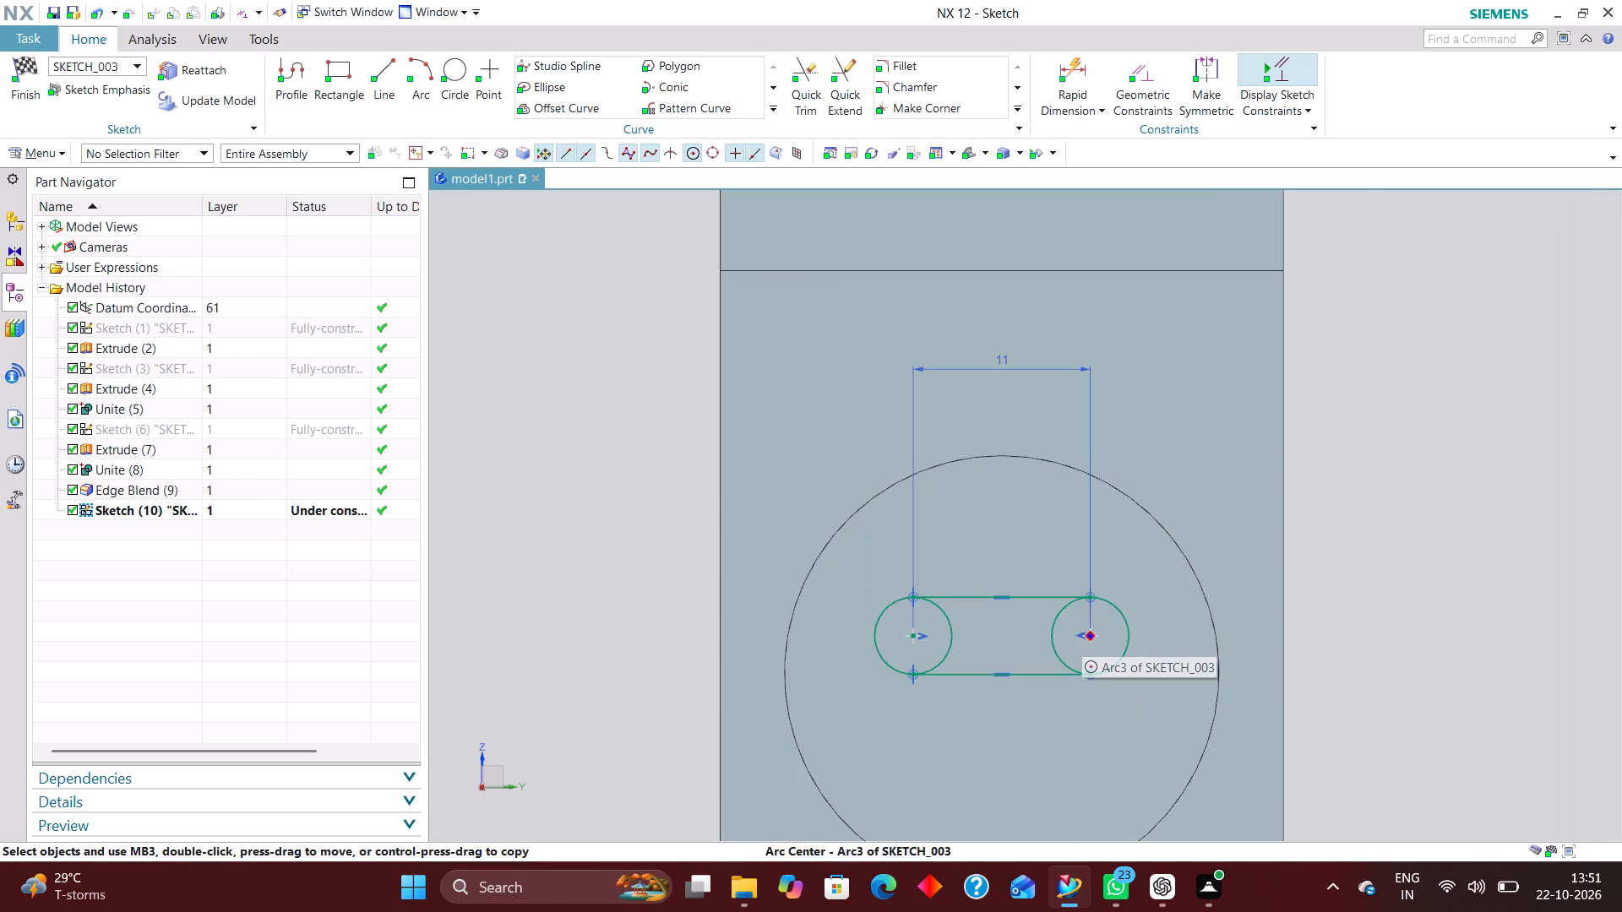
{"action": "left_click_drag", "start_coordinate": [1088, 636], "coordinate": [1115, 321]}
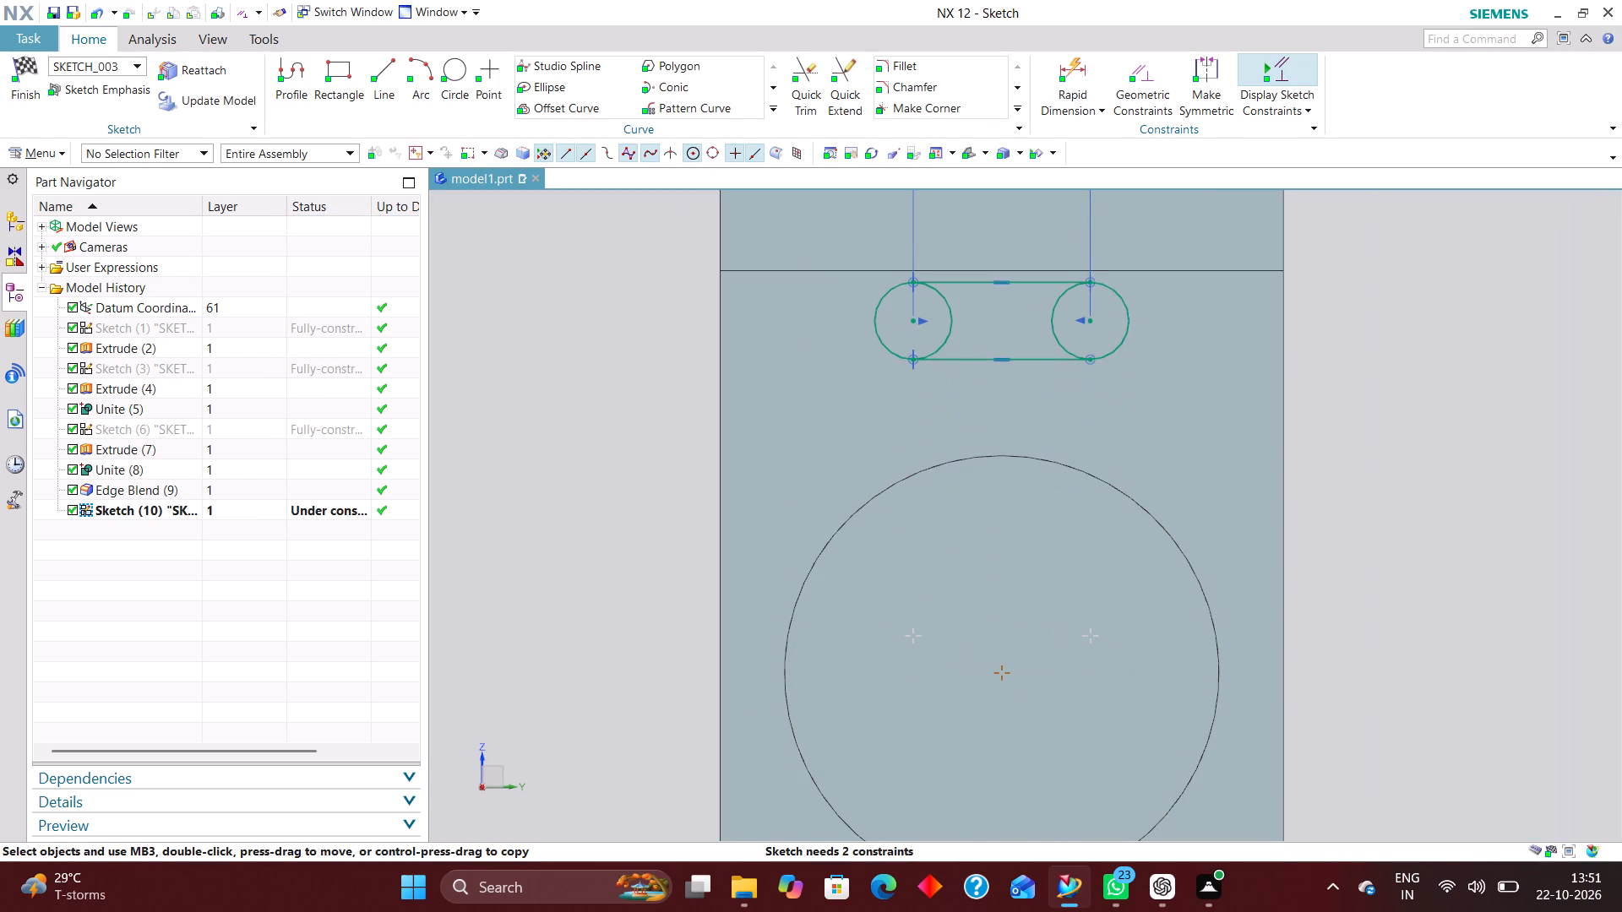
Move the slot outline farther up, from just below the upper block's lower edge to about the middle of the block.
{"action": "scroll", "coordinate": [997, 684], "scroll_direction": "down", "scroll_amount": 4}
{"action": "scroll", "coordinate": [1019, 520], "scroll_direction": "up", "scroll_amount": 5}
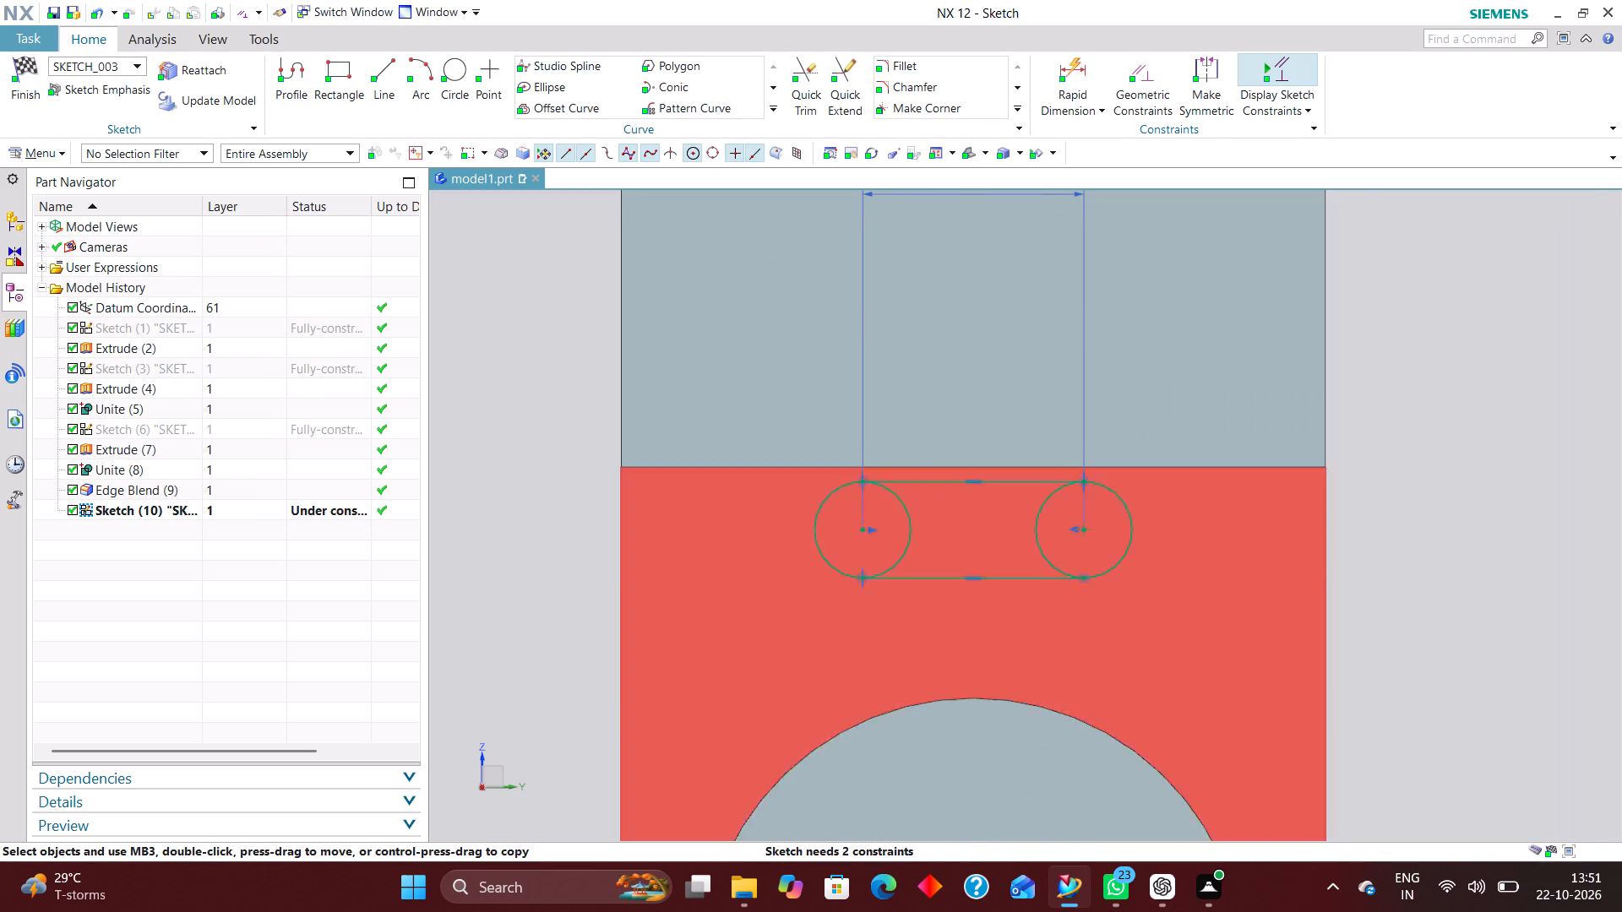
{"action": "left_click_drag", "start_coordinate": [1079, 529], "coordinate": [1090, 259]}
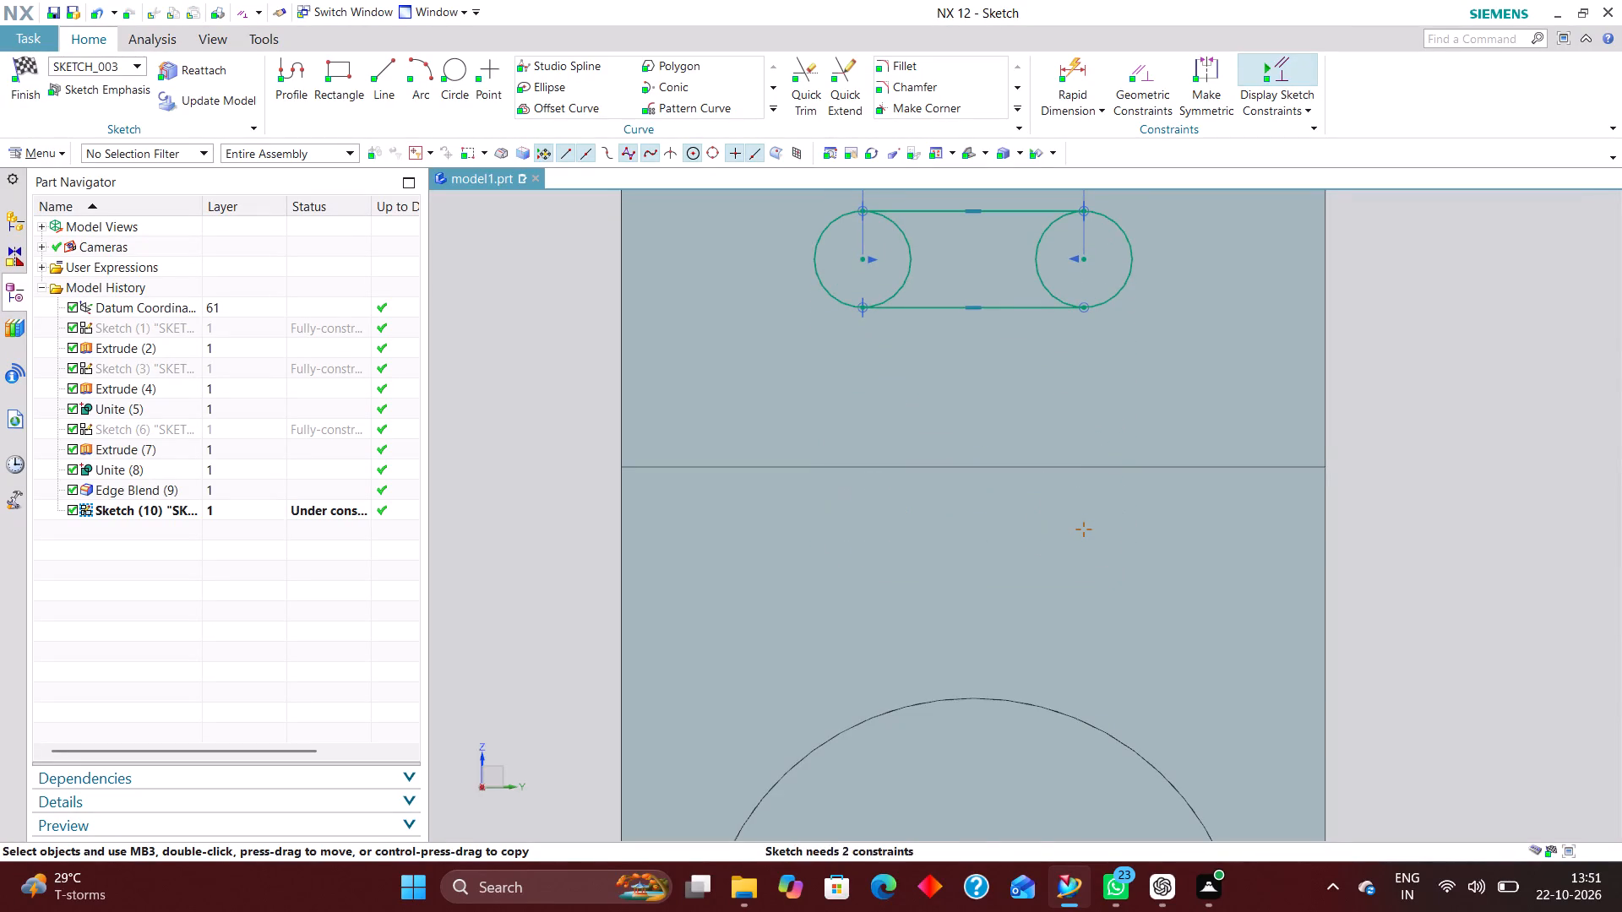
Dimension the vertical distance between the slot's upper and lower lines and set it to 10 mm.
{"action": "scroll", "coordinate": [1055, 581], "scroll_direction": "down", "scroll_amount": 3}
{"action": "scroll", "coordinate": [1055, 582], "scroll_direction": "up", "scroll_amount": 2}
{"action": "scroll", "coordinate": [1034, 604], "scroll_direction": "down", "scroll_amount": 3}
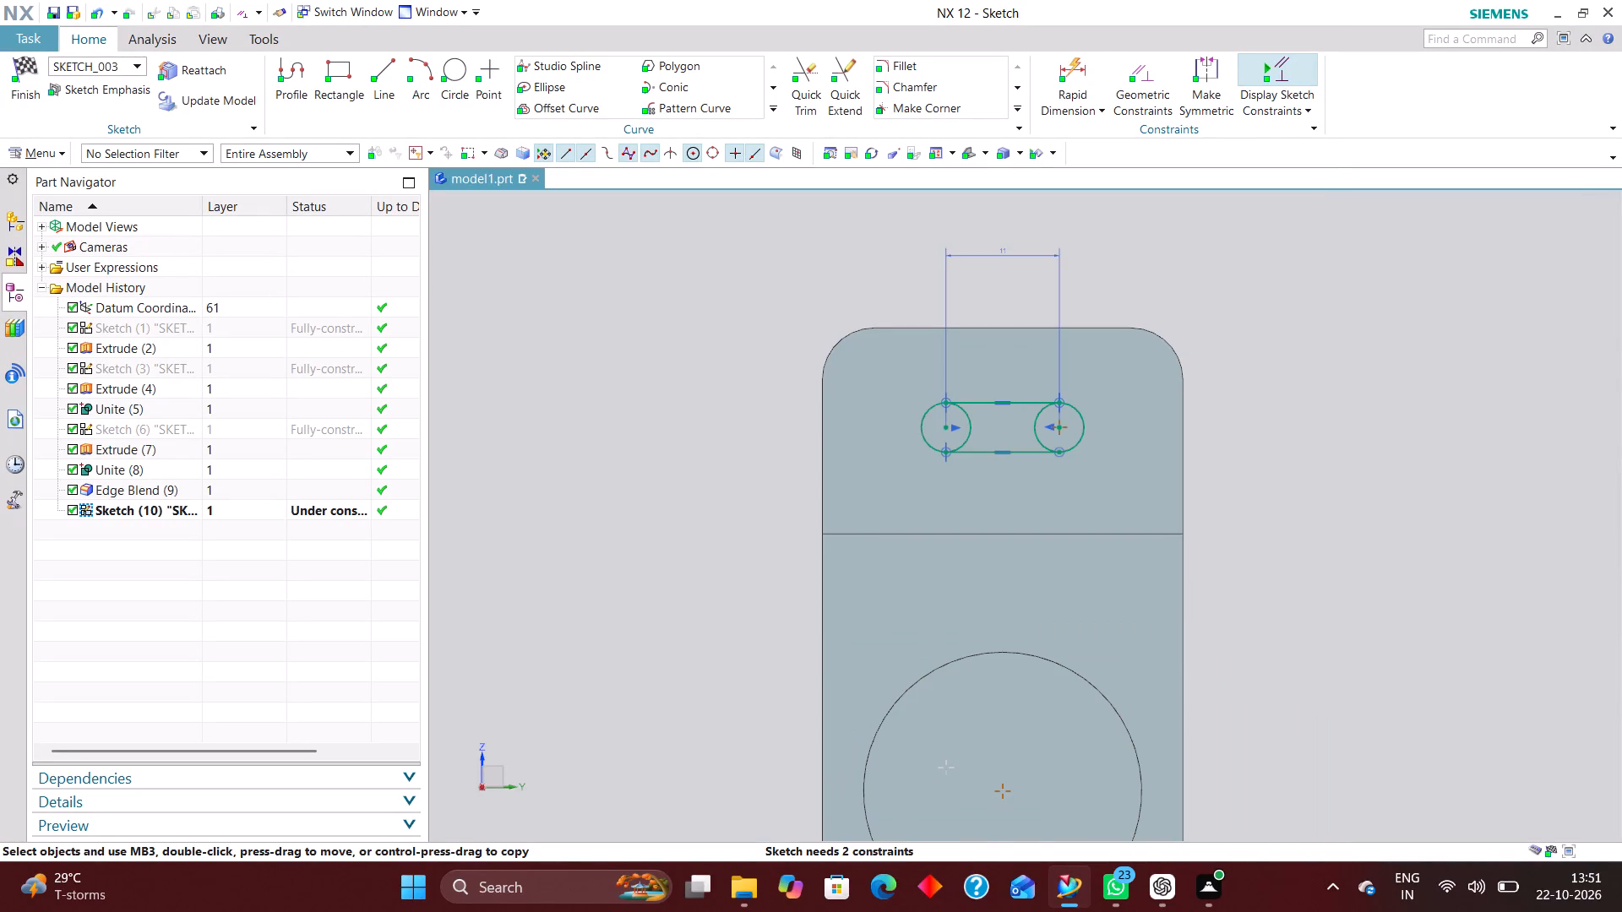
{"action": "left_click", "coordinate": [1072, 62]}
{"action": "scroll", "coordinate": [997, 397], "scroll_direction": "up", "scroll_amount": 4}
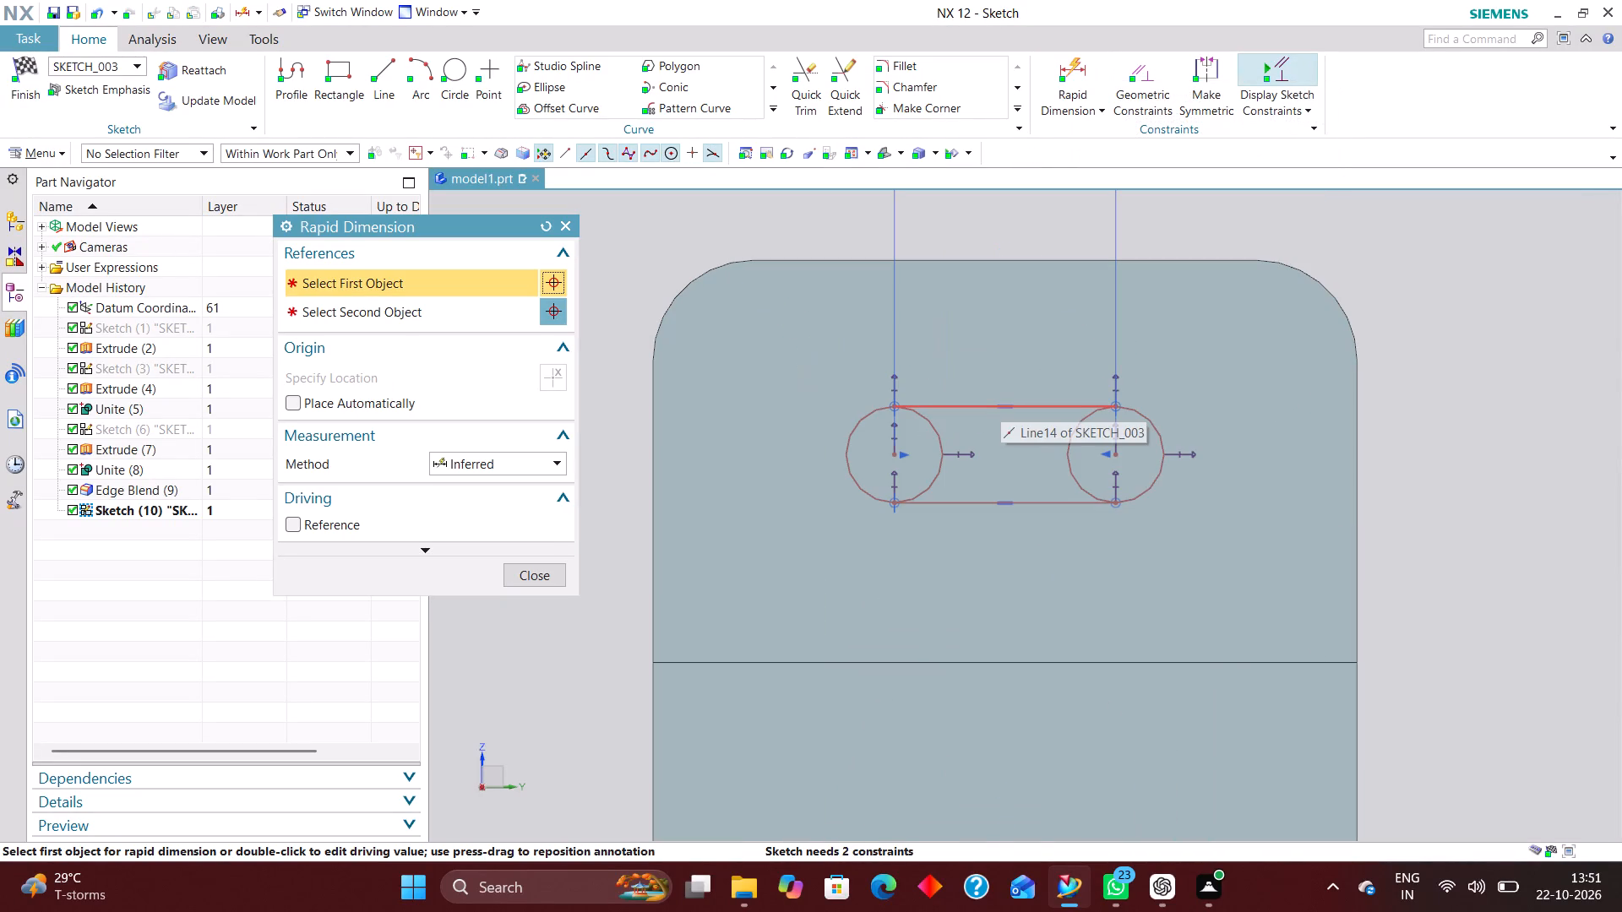
{"action": "left_click", "coordinate": [1045, 406]}
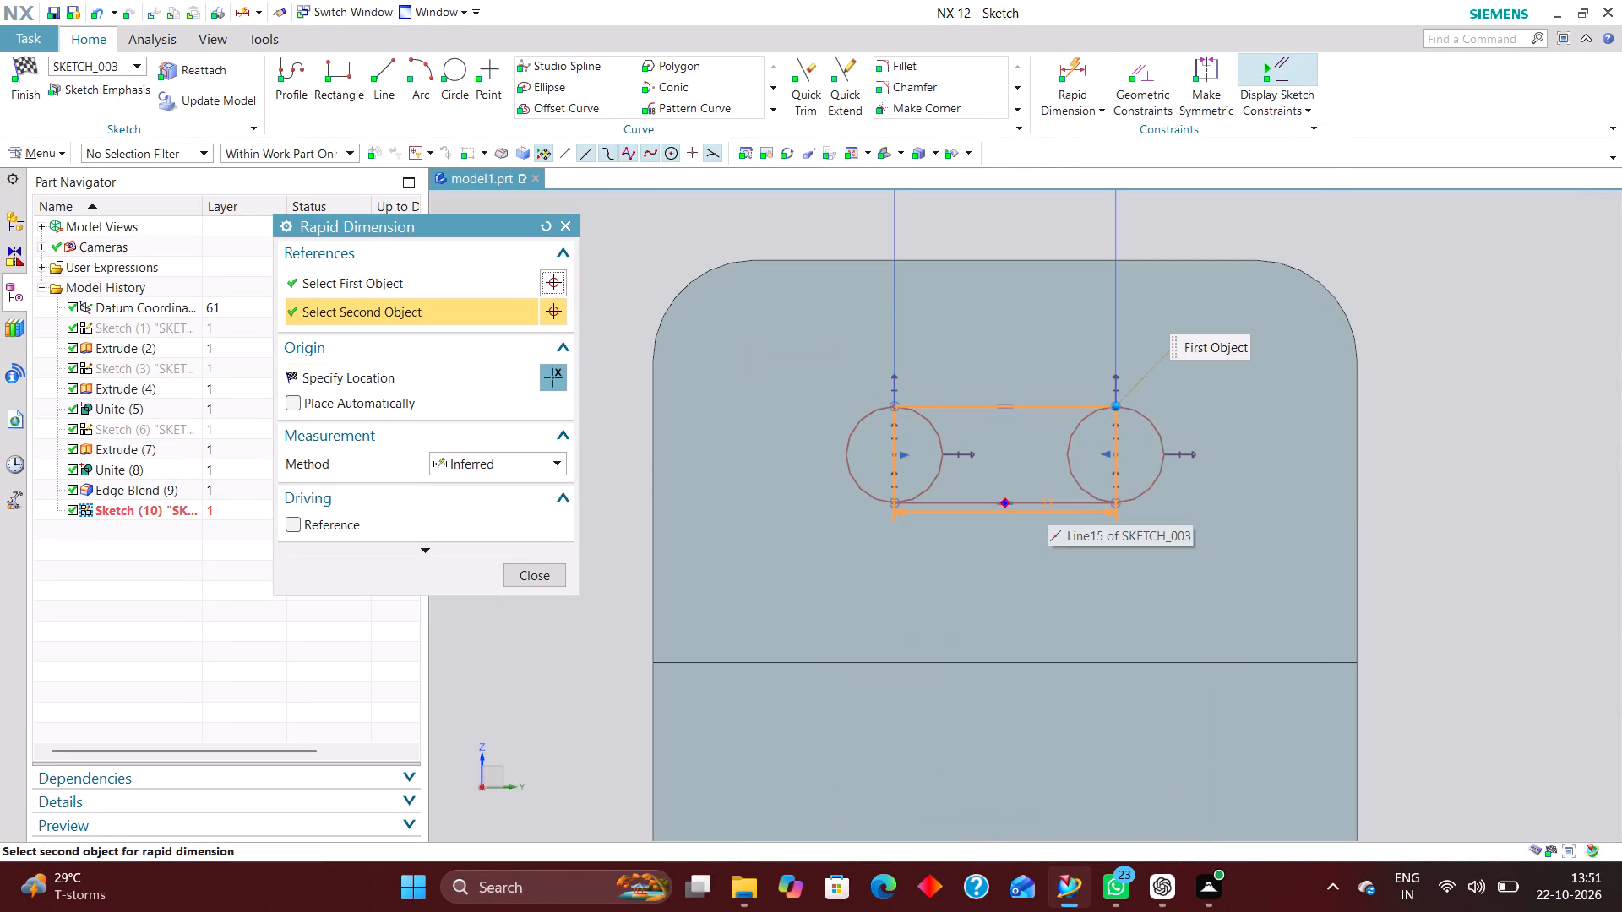
{"action": "left_click", "coordinate": [1047, 502]}
{"action": "left_click", "coordinate": [1440, 444]}
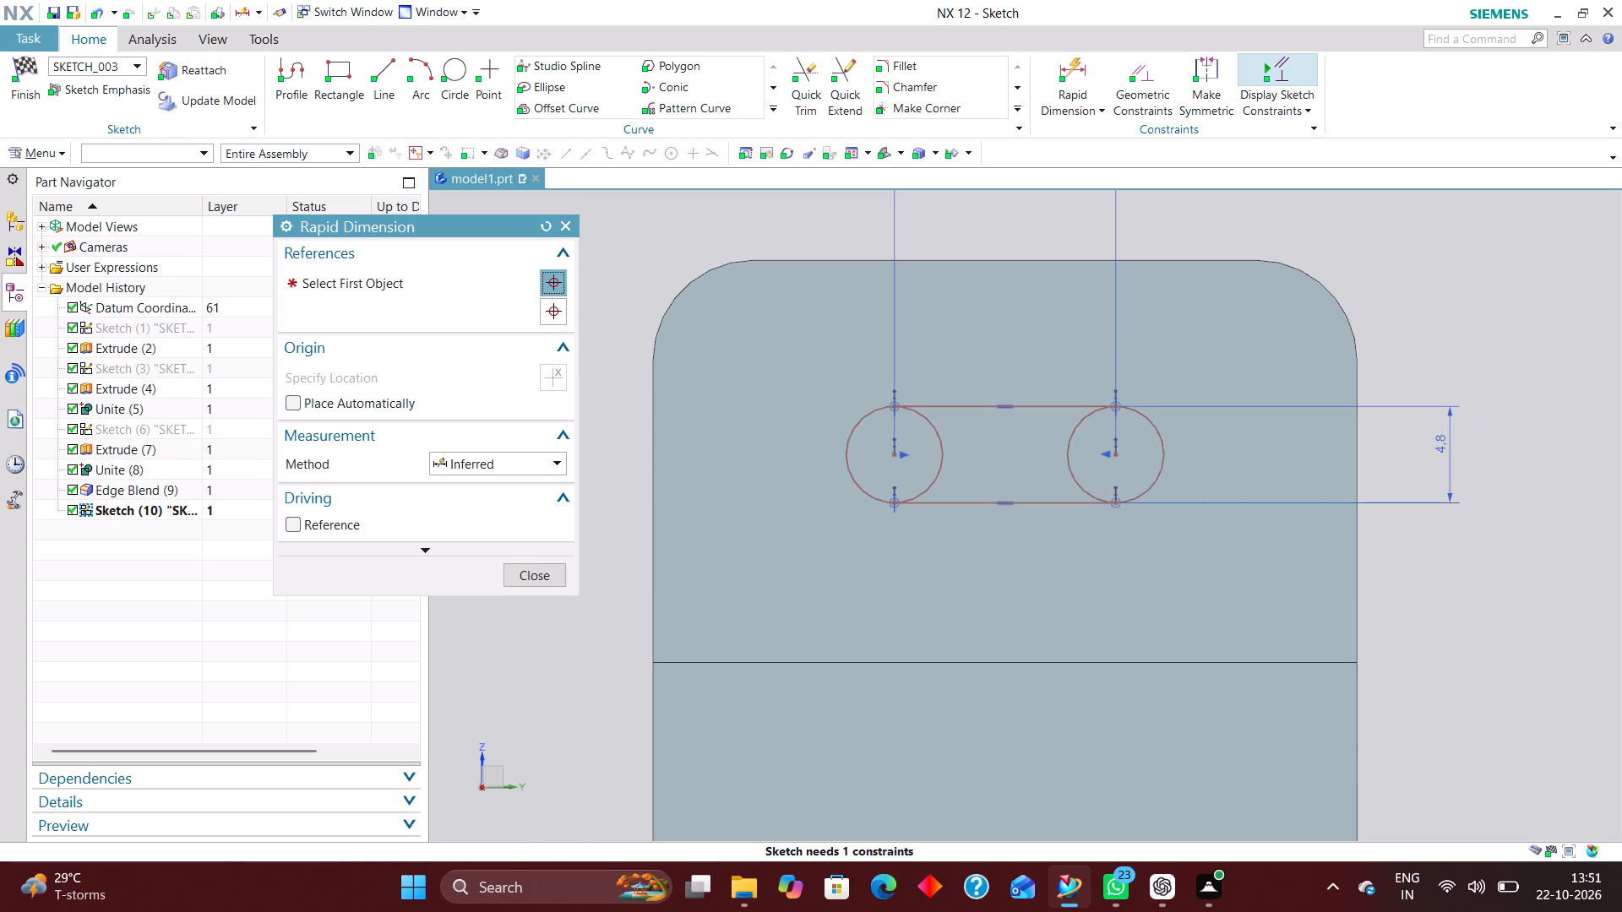
{"action": "type", "text": "10"}
{"action": "key", "text": "Return"}
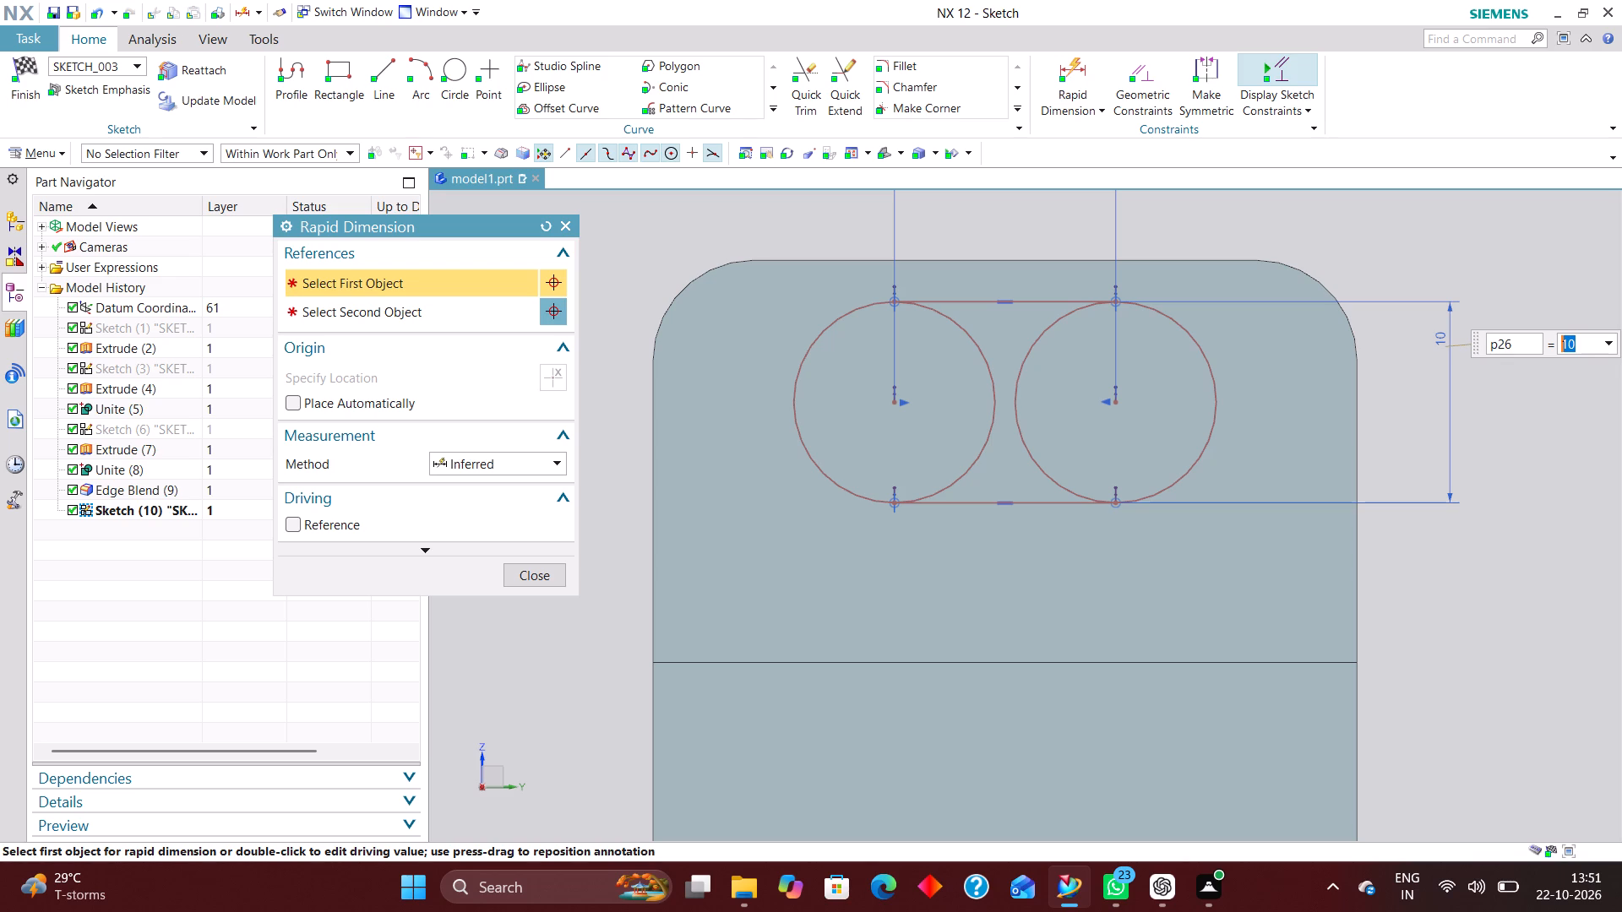
{"action": "left_click", "coordinate": [515, 573]}
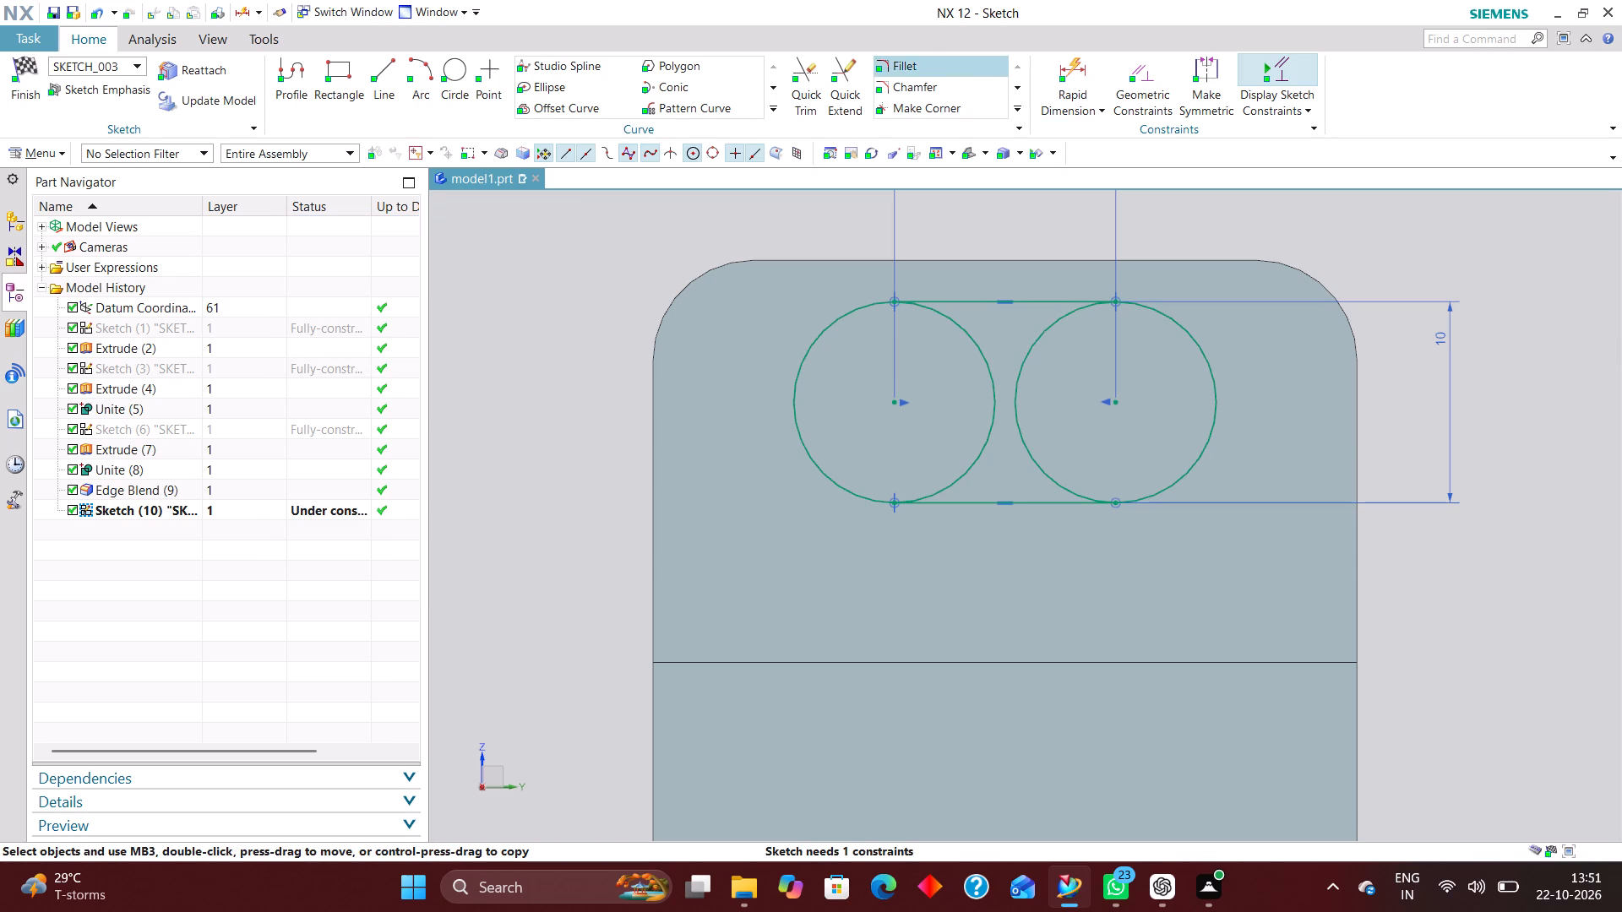
Trim away the inner halves of both circles with Quick Trim so a single closed slot outline remains.
{"action": "left_click", "coordinate": [797, 85]}
{"action": "left_click", "coordinate": [983, 358]}
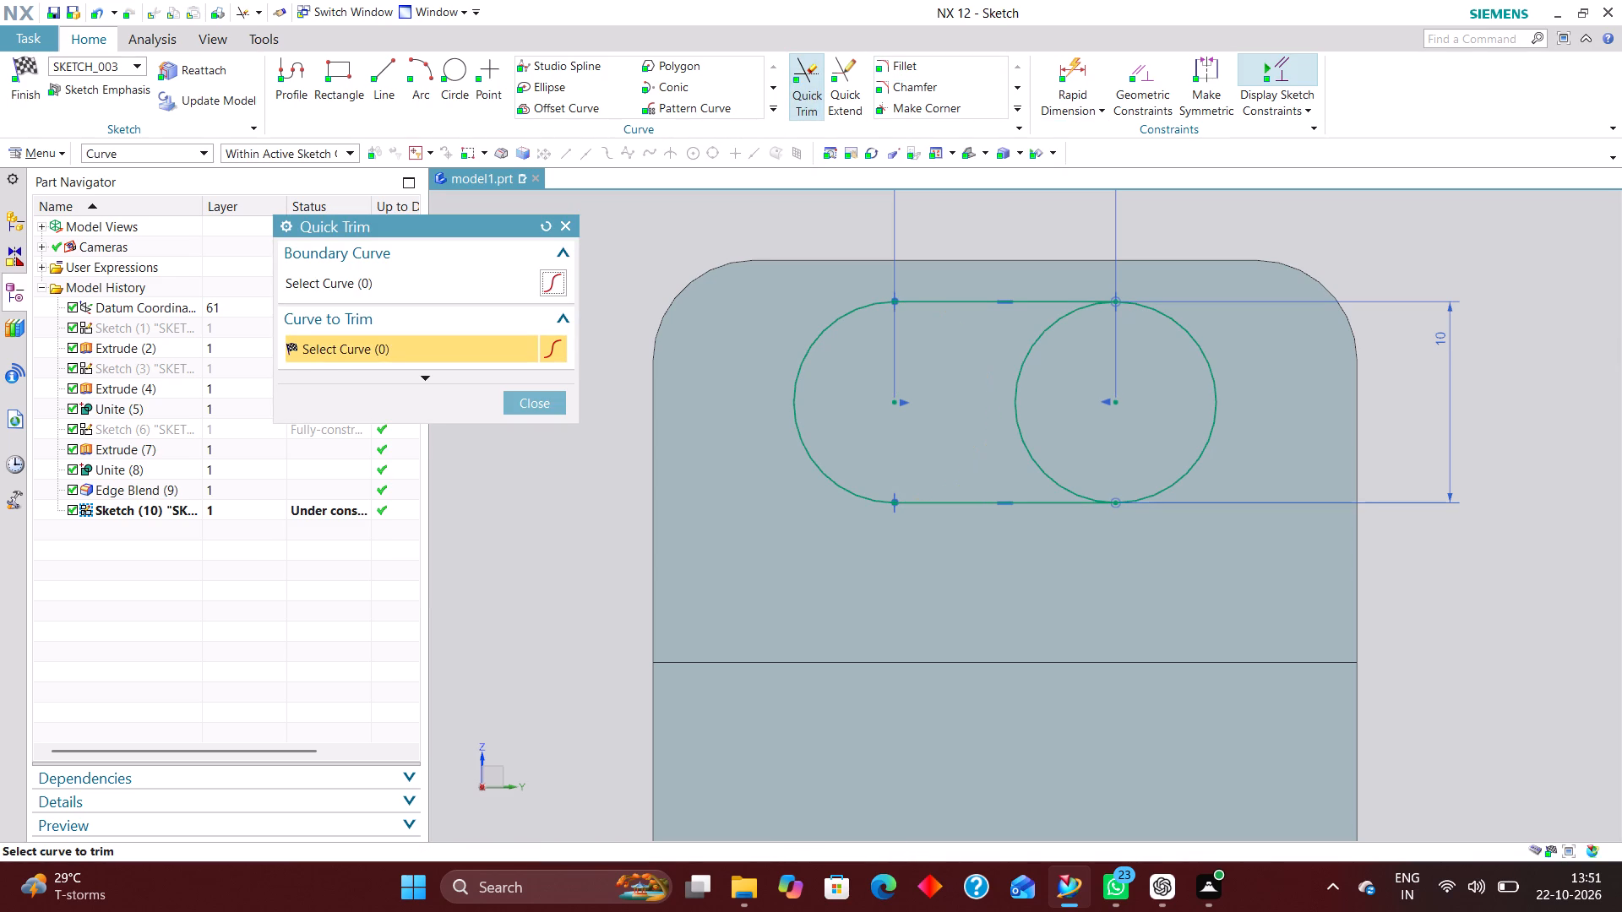
{"action": "left_click", "coordinate": [1037, 346]}
{"action": "left_click", "coordinate": [536, 411]}
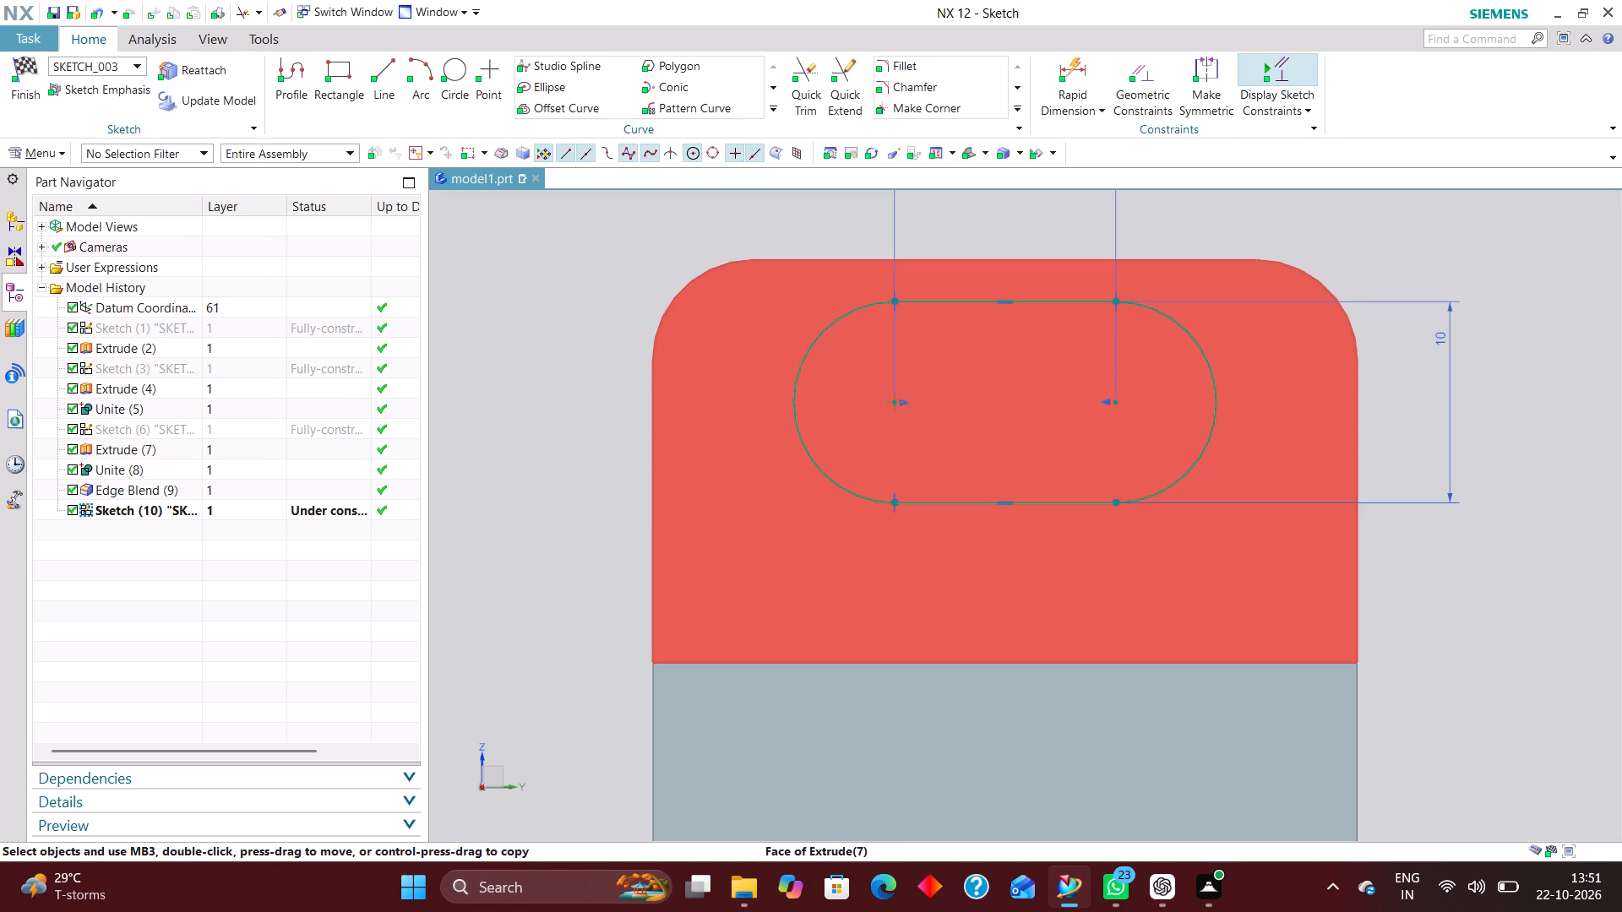
Dimension the height of the slot's arc centre above the sketch's horizontal axis at the bracket base and set it to 55+10 mm.
{"action": "scroll", "coordinate": [830, 381], "scroll_direction": "down", "scroll_amount": 3}
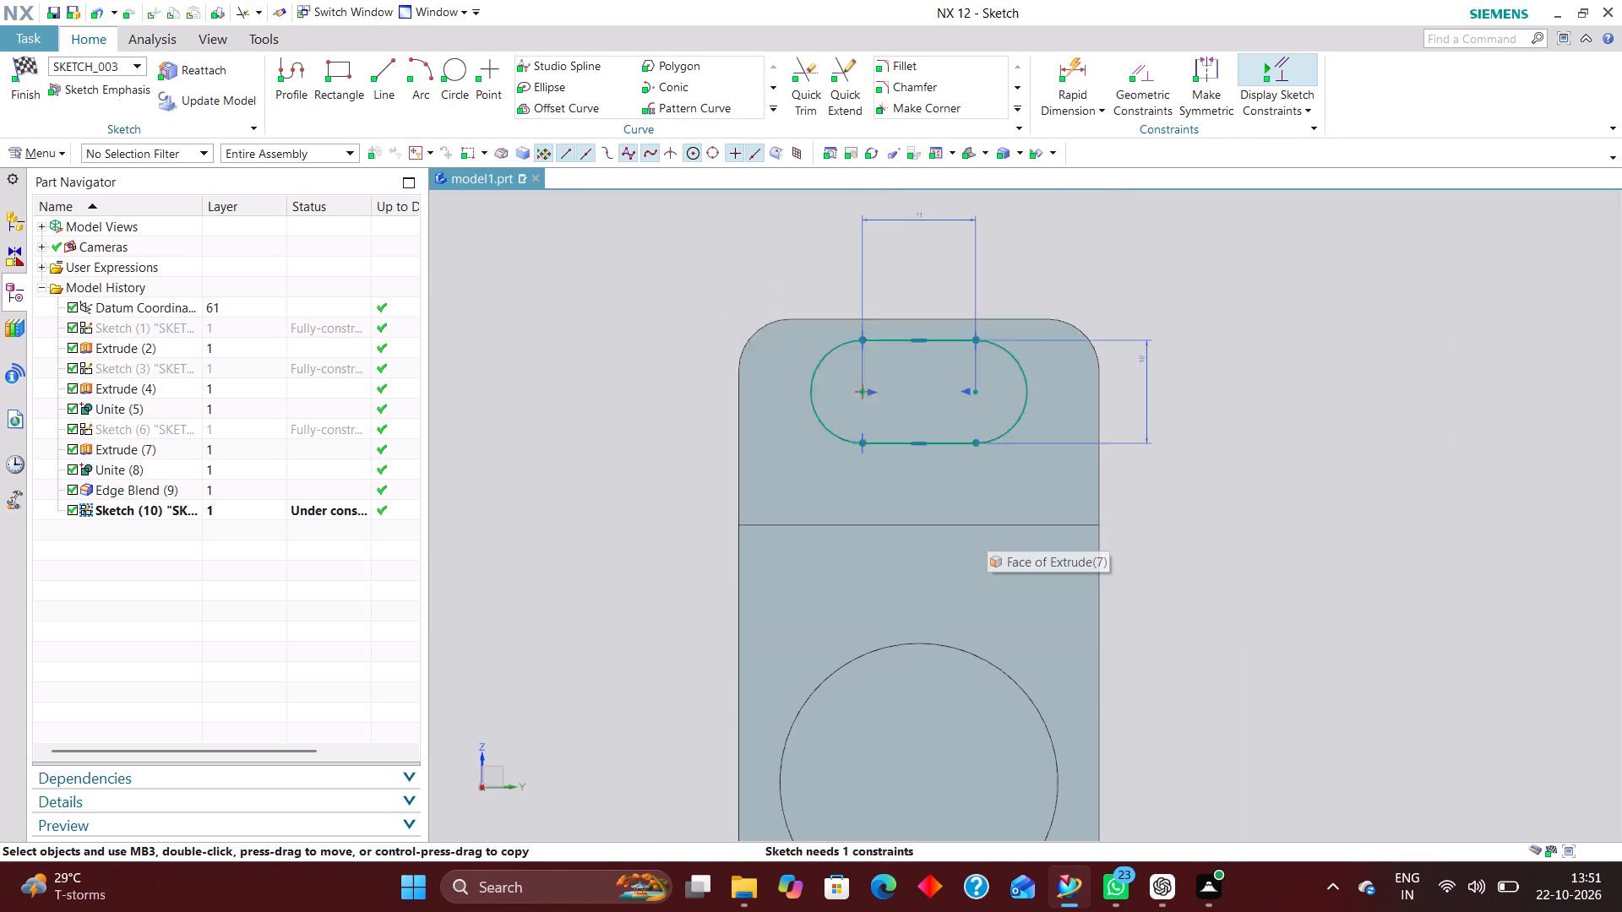
{"action": "scroll", "coordinate": [982, 571], "scroll_direction": "down", "scroll_amount": 1}
{"action": "scroll", "coordinate": [922, 513], "scroll_direction": "down", "scroll_amount": 2}
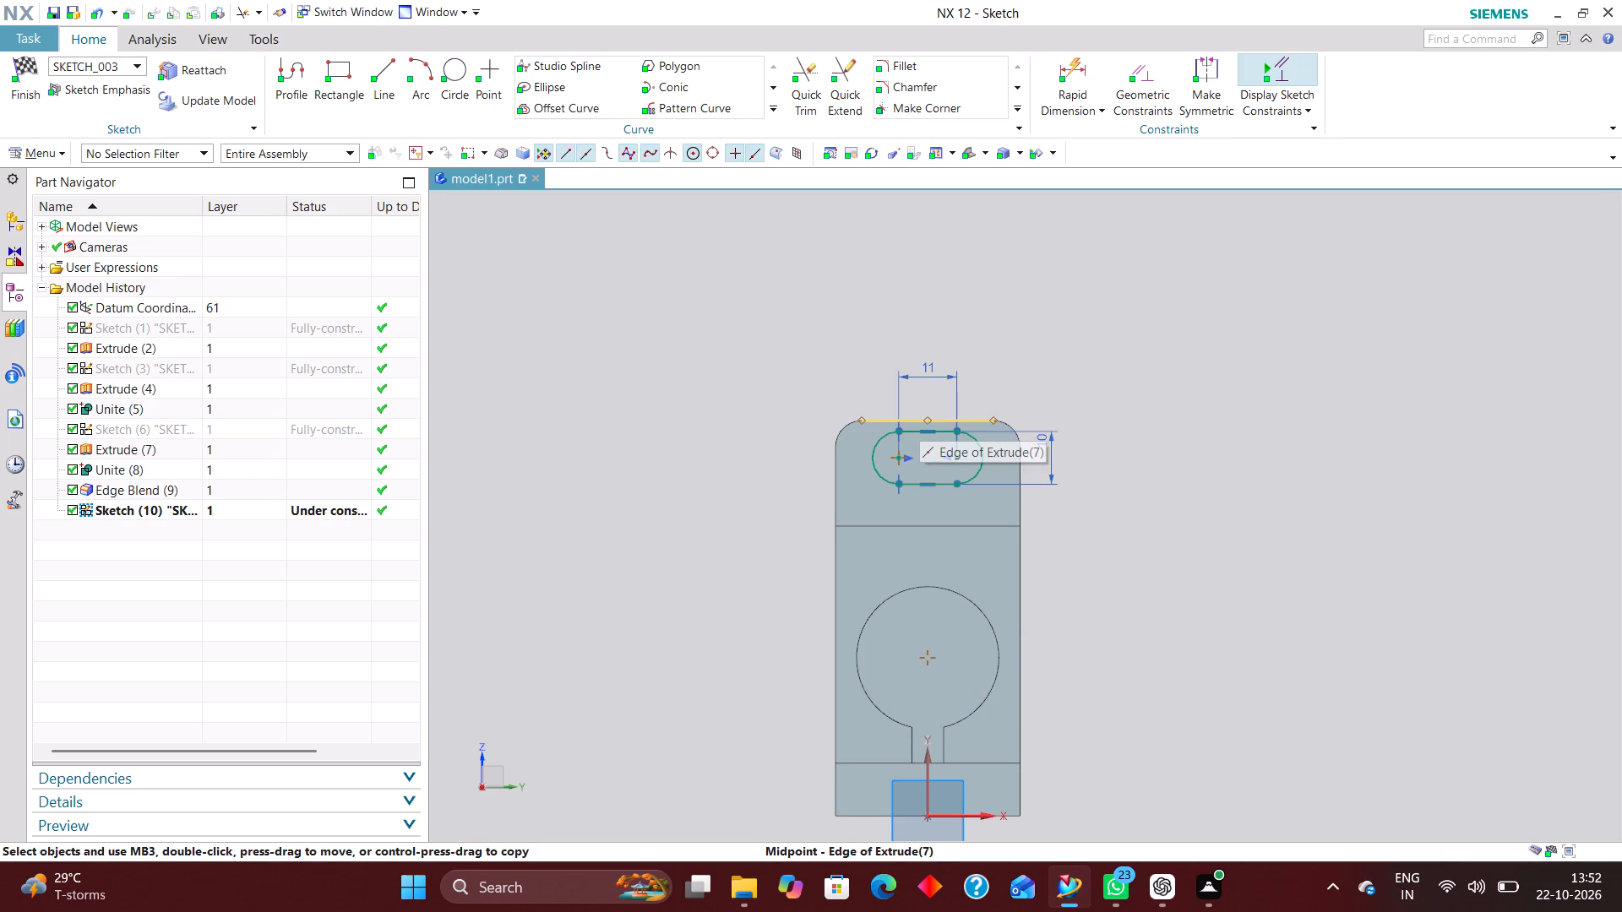
{"action": "left_click", "coordinate": [1066, 68]}
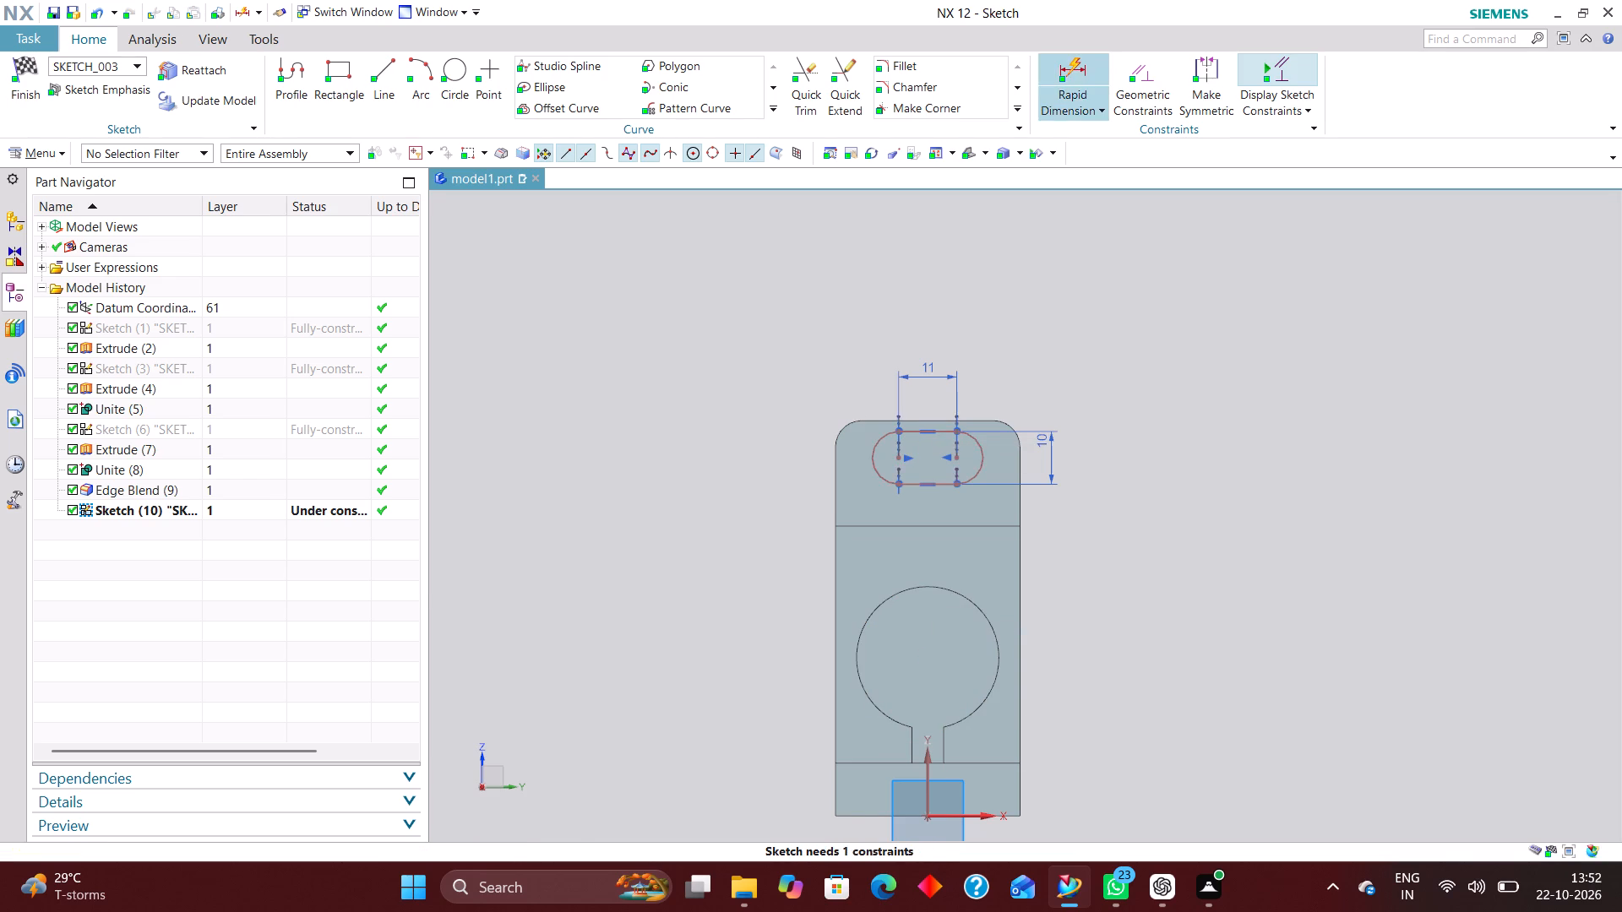
{"action": "scroll", "coordinate": [1020, 518], "scroll_direction": "down", "scroll_amount": 2}
{"action": "scroll", "coordinate": [984, 651], "scroll_direction": "up", "scroll_amount": 5}
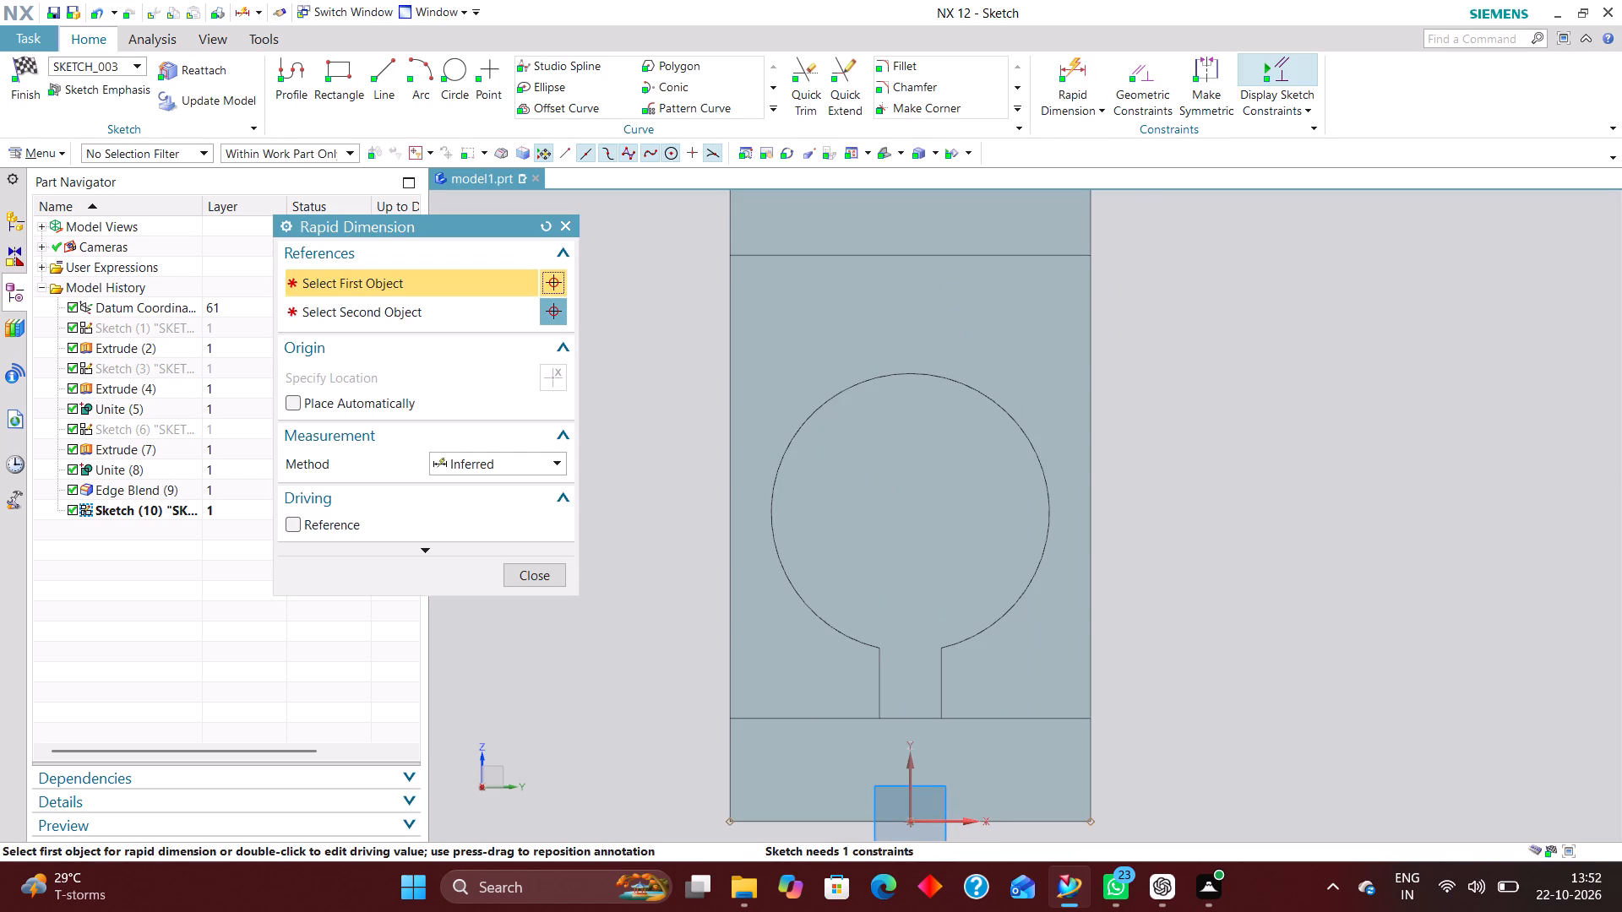
{"action": "left_click", "coordinate": [951, 819]}
{"action": "scroll", "coordinate": [993, 774], "scroll_direction": "down", "scroll_amount": 3}
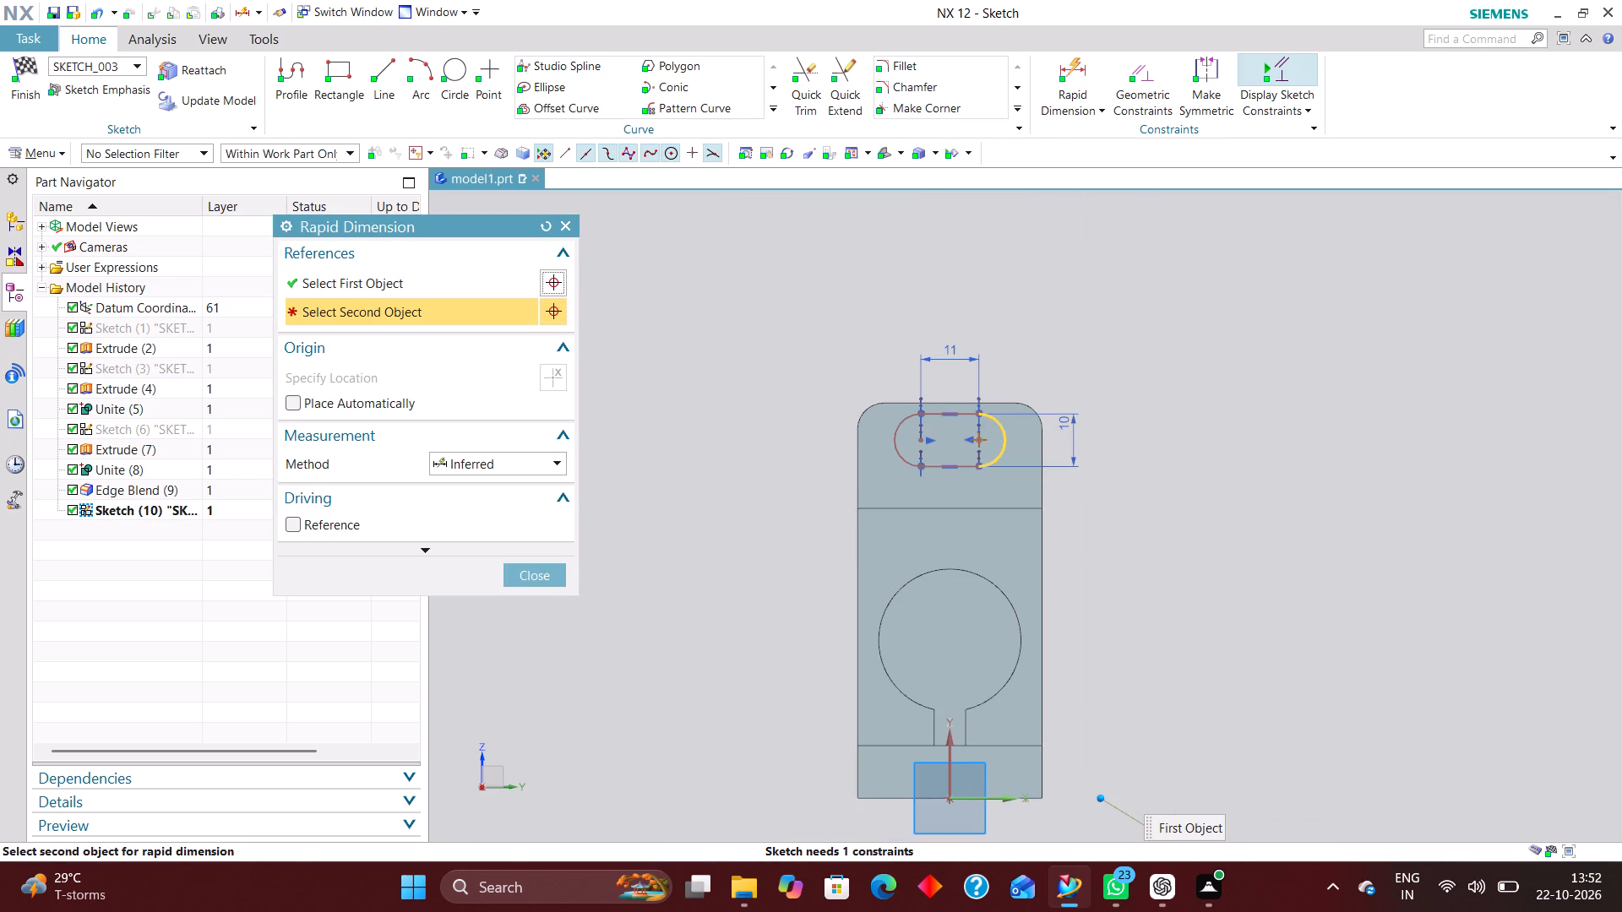
{"action": "left_click", "coordinate": [976, 438]}
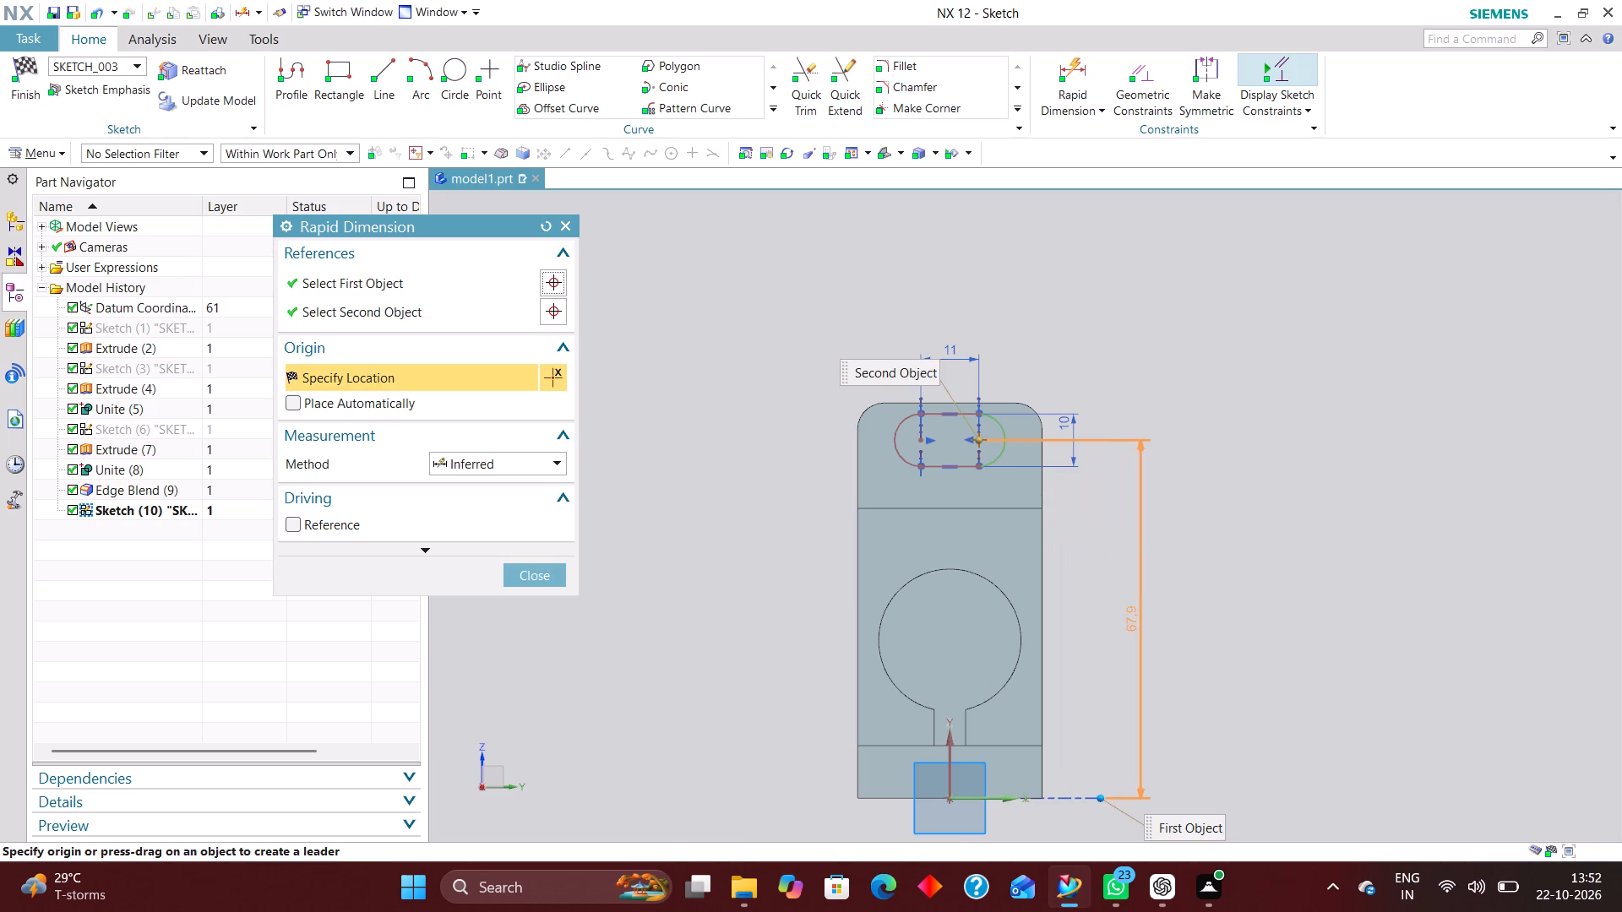
{"action": "left_click", "coordinate": [1127, 610]}
{"action": "type", "text": "55"}
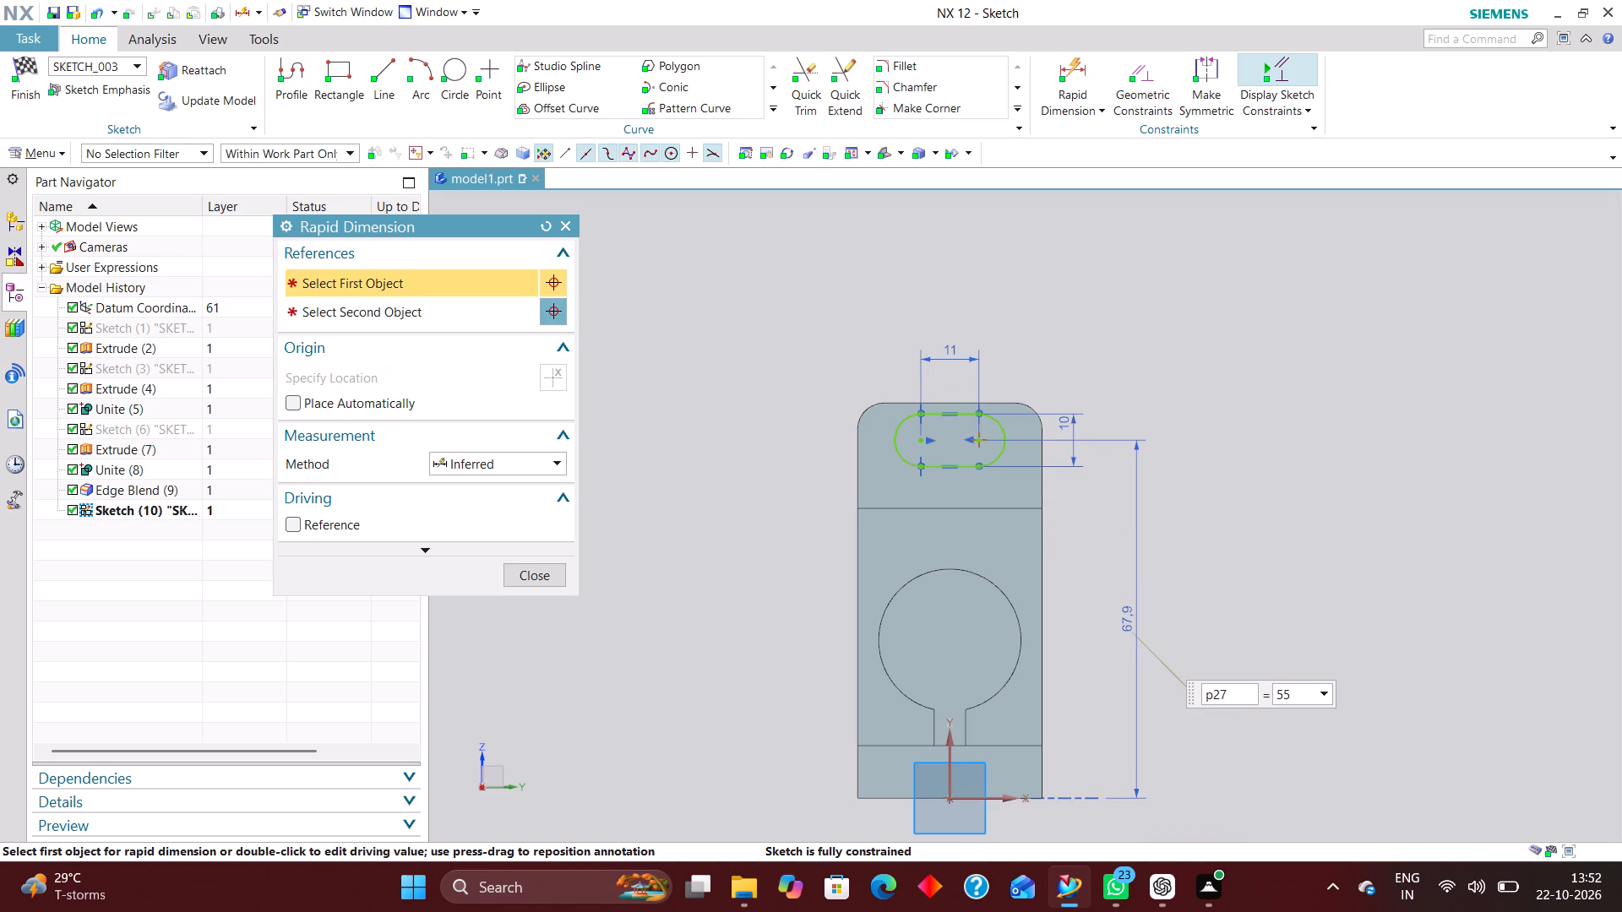
{"action": "key", "text": "plus"}
{"action": "type", "text": "10"}
{"action": "key", "text": "Return"}
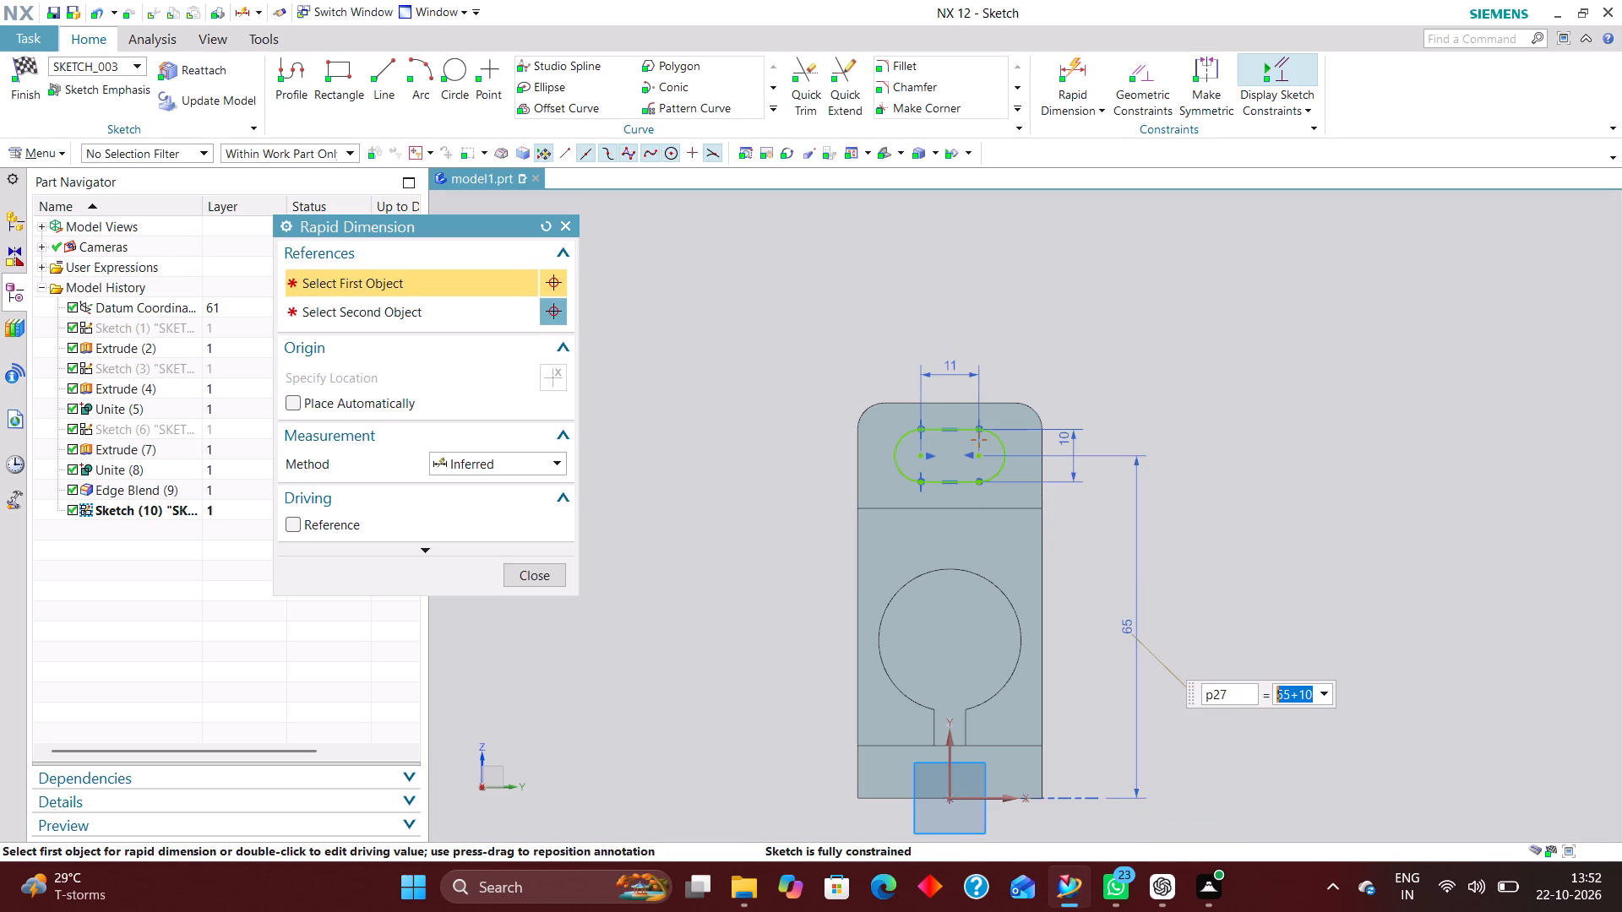
{"action": "left_click", "coordinate": [556, 567]}
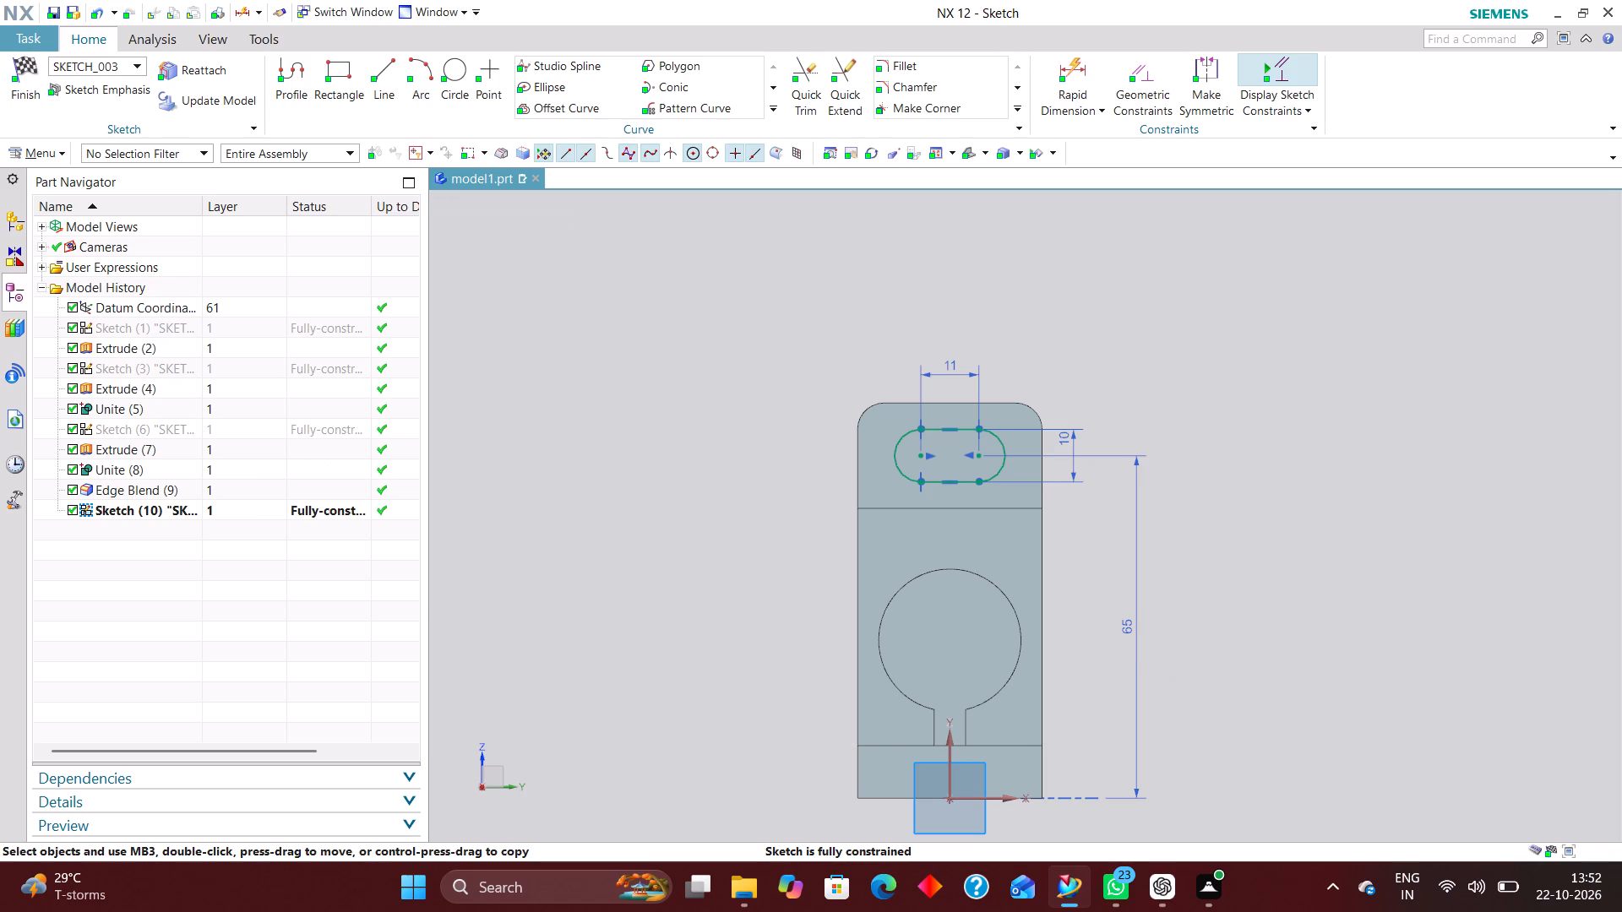
Finish the slot sketch and return to the part model.
{"action": "left_click", "coordinate": [31, 69]}
Examine the slot profile's placement on the upper block from the front, the side and oblique angles.
{"action": "scroll", "coordinate": [973, 562], "scroll_direction": "down", "scroll_amount": 5}
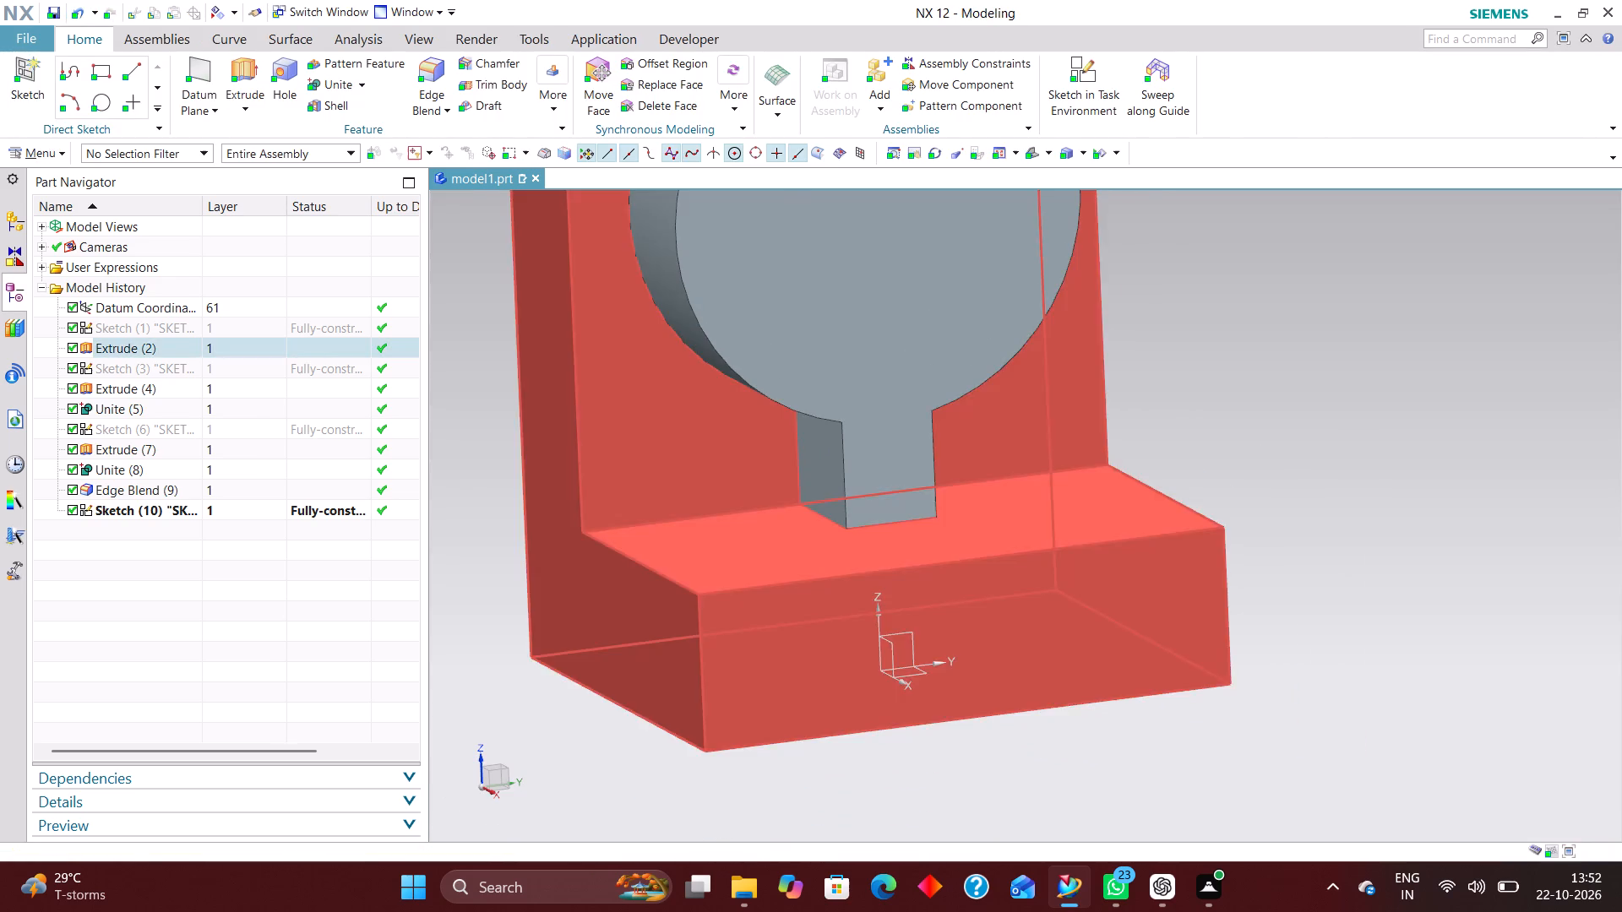
{"action": "scroll", "coordinate": [1024, 665], "scroll_direction": "down", "scroll_amount": 3}
{"action": "scroll", "coordinate": [912, 592], "scroll_direction": "down", "scroll_amount": 2}
{"action": "scroll", "coordinate": [902, 272], "scroll_direction": "up", "scroll_amount": 4}
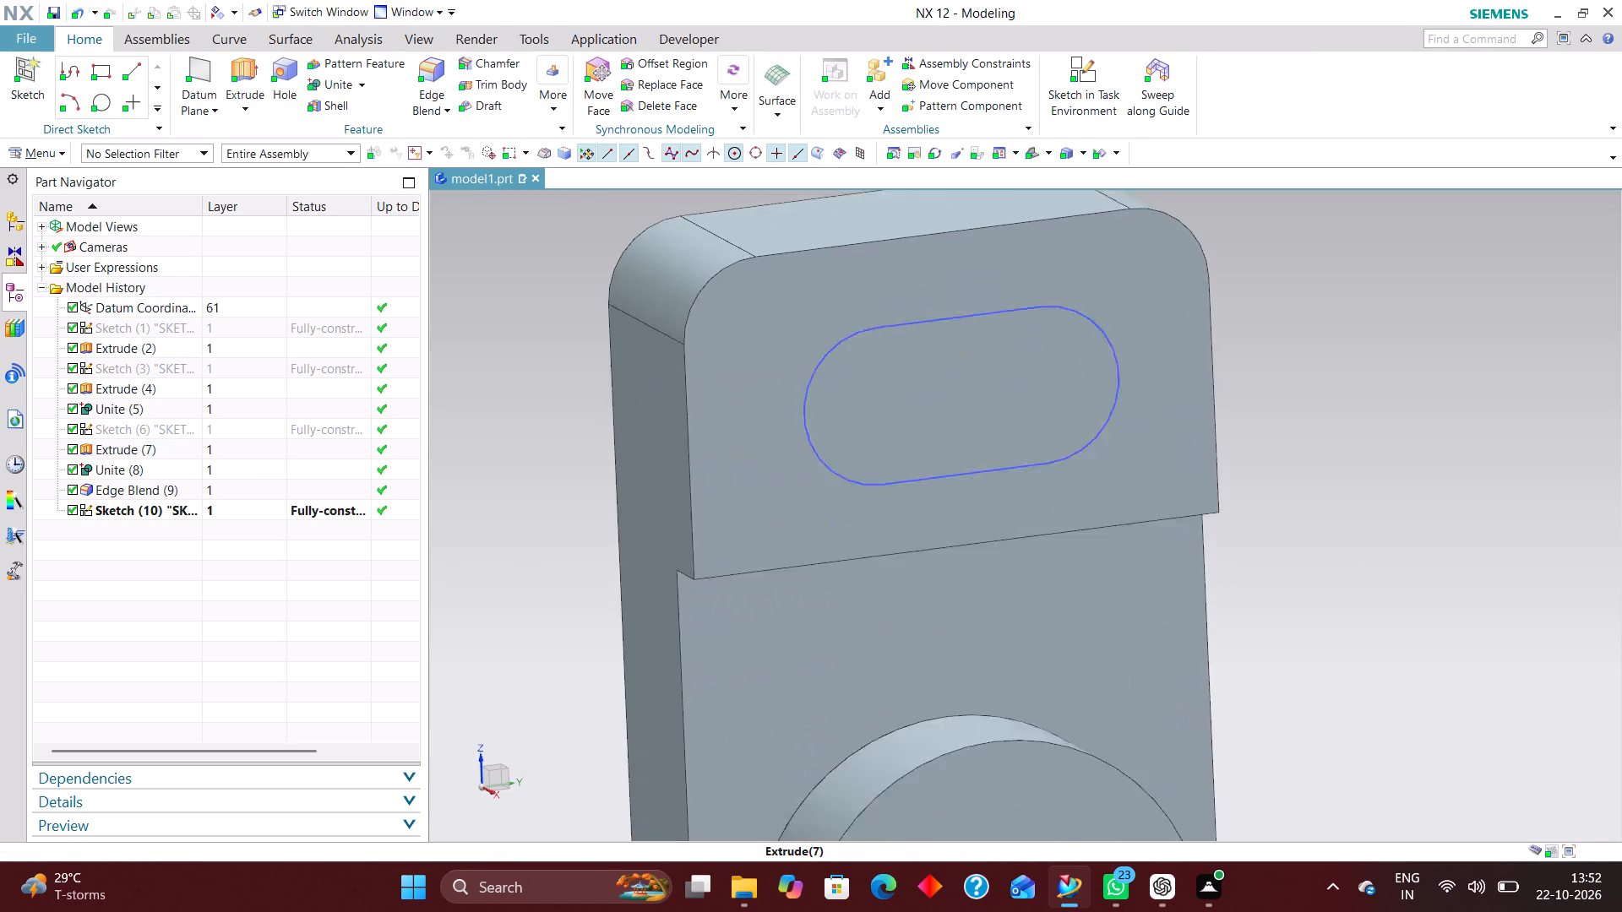
{"action": "scroll", "coordinate": [902, 272], "scroll_direction": "up", "scroll_amount": 2}
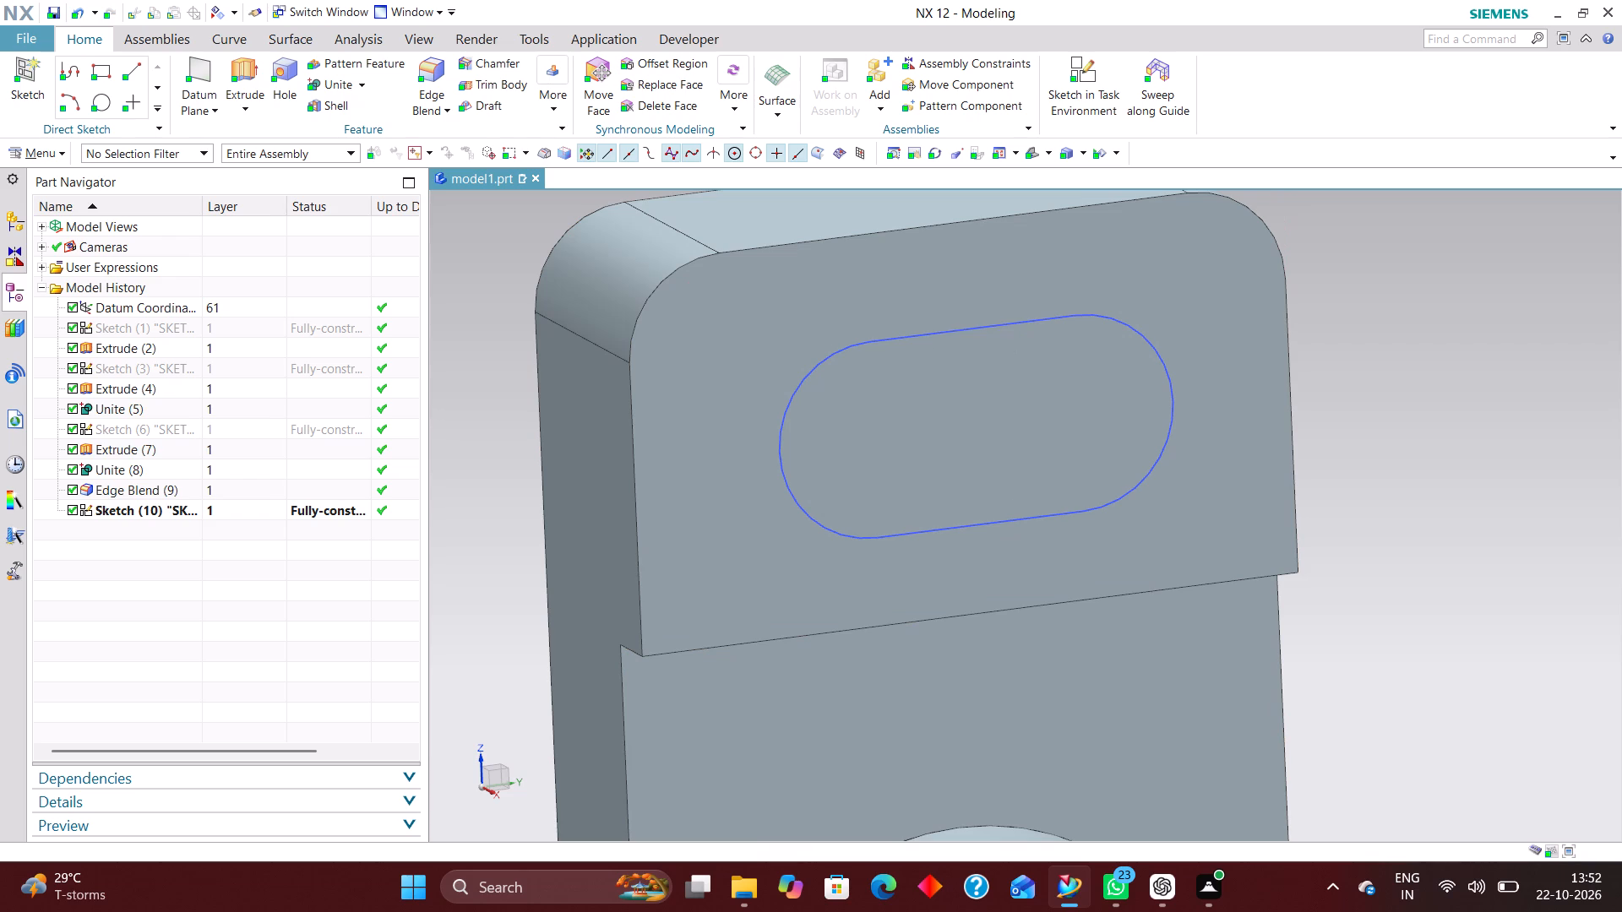
{"action": "scroll", "coordinate": [1216, 371], "scroll_direction": "down", "scroll_amount": 4}
{"action": "scroll", "coordinate": [1188, 468], "scroll_direction": "down", "scroll_amount": 3}
{"action": "right_click", "coordinate": [1255, 567]}
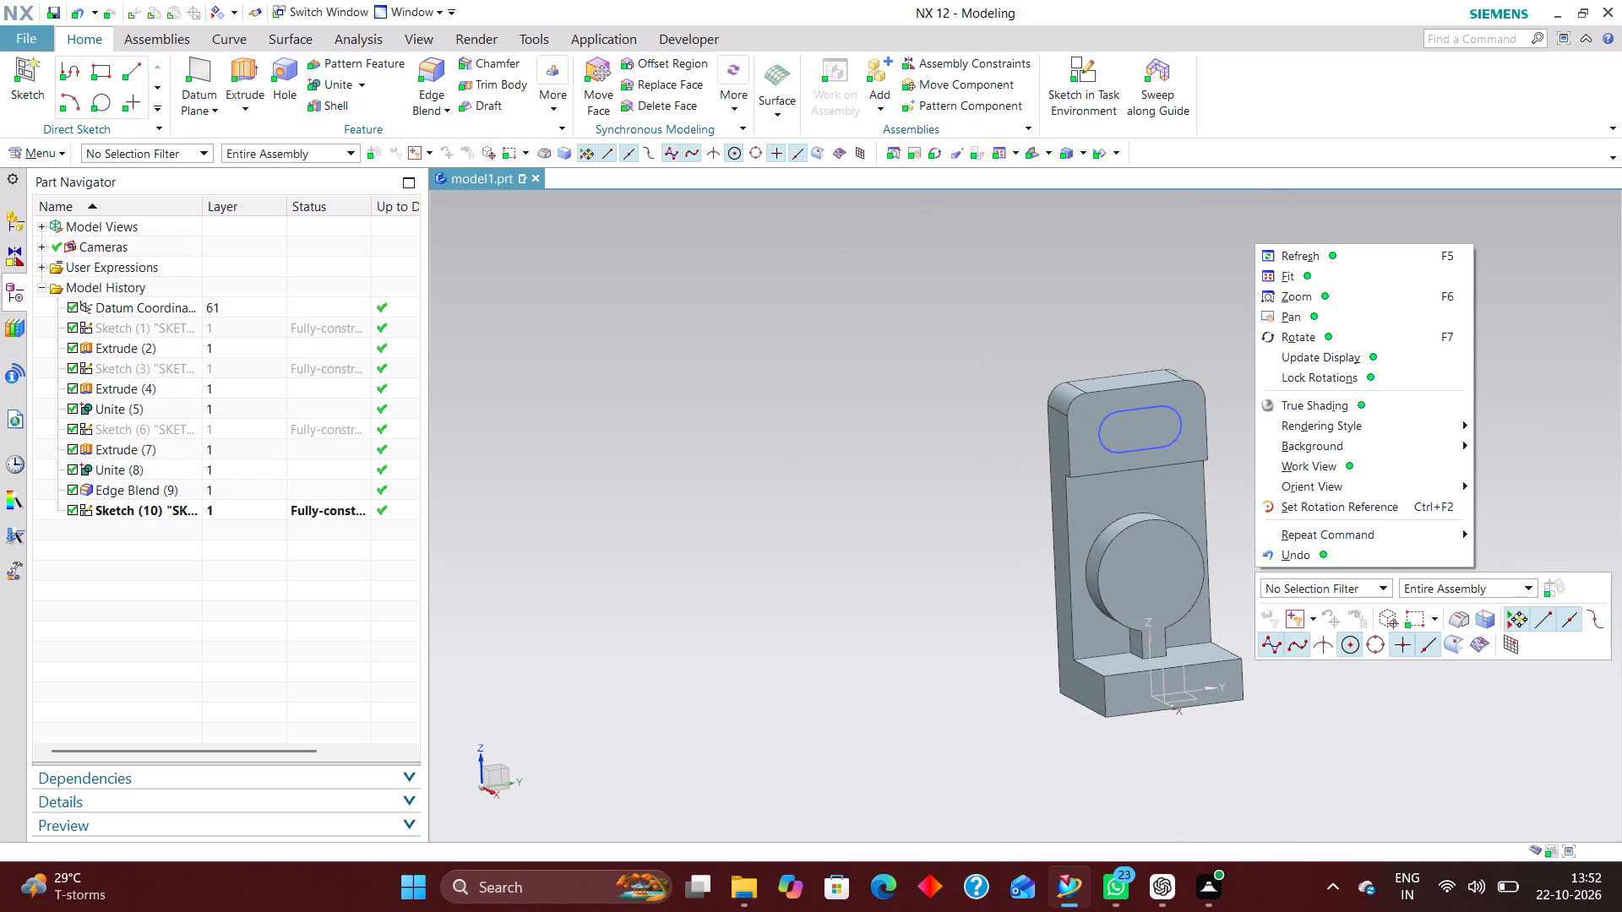
{"action": "left_click", "coordinate": [1387, 752]}
{"action": "scroll", "coordinate": [1178, 456], "scroll_direction": "up", "scroll_amount": 2}
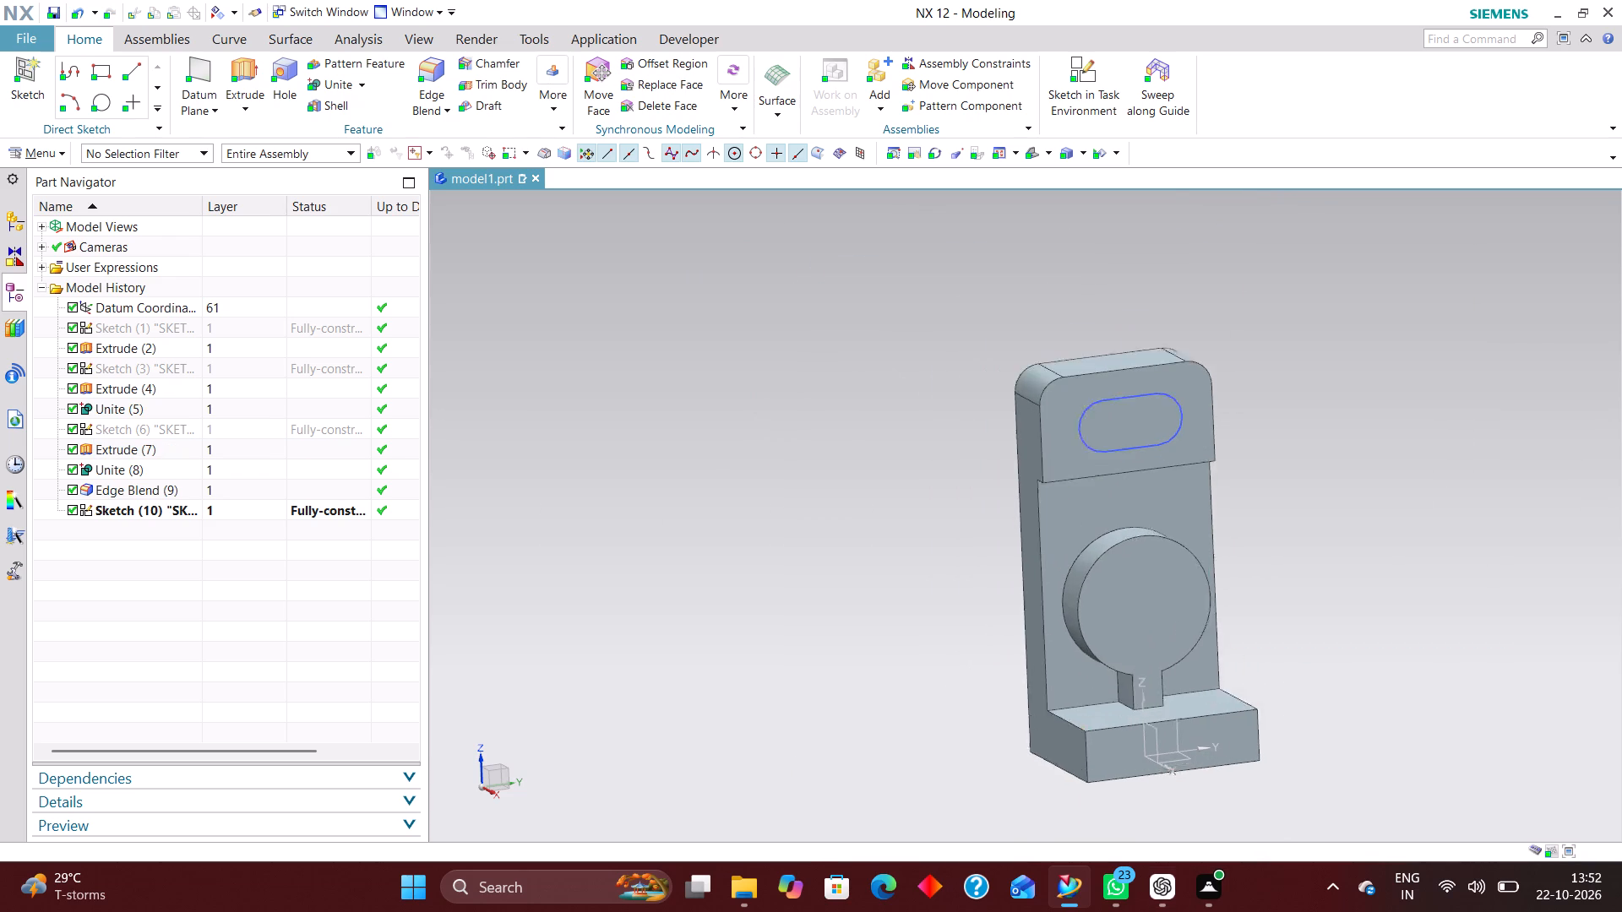
{"action": "scroll", "coordinate": [1178, 456], "scroll_direction": "up", "scroll_amount": 2}
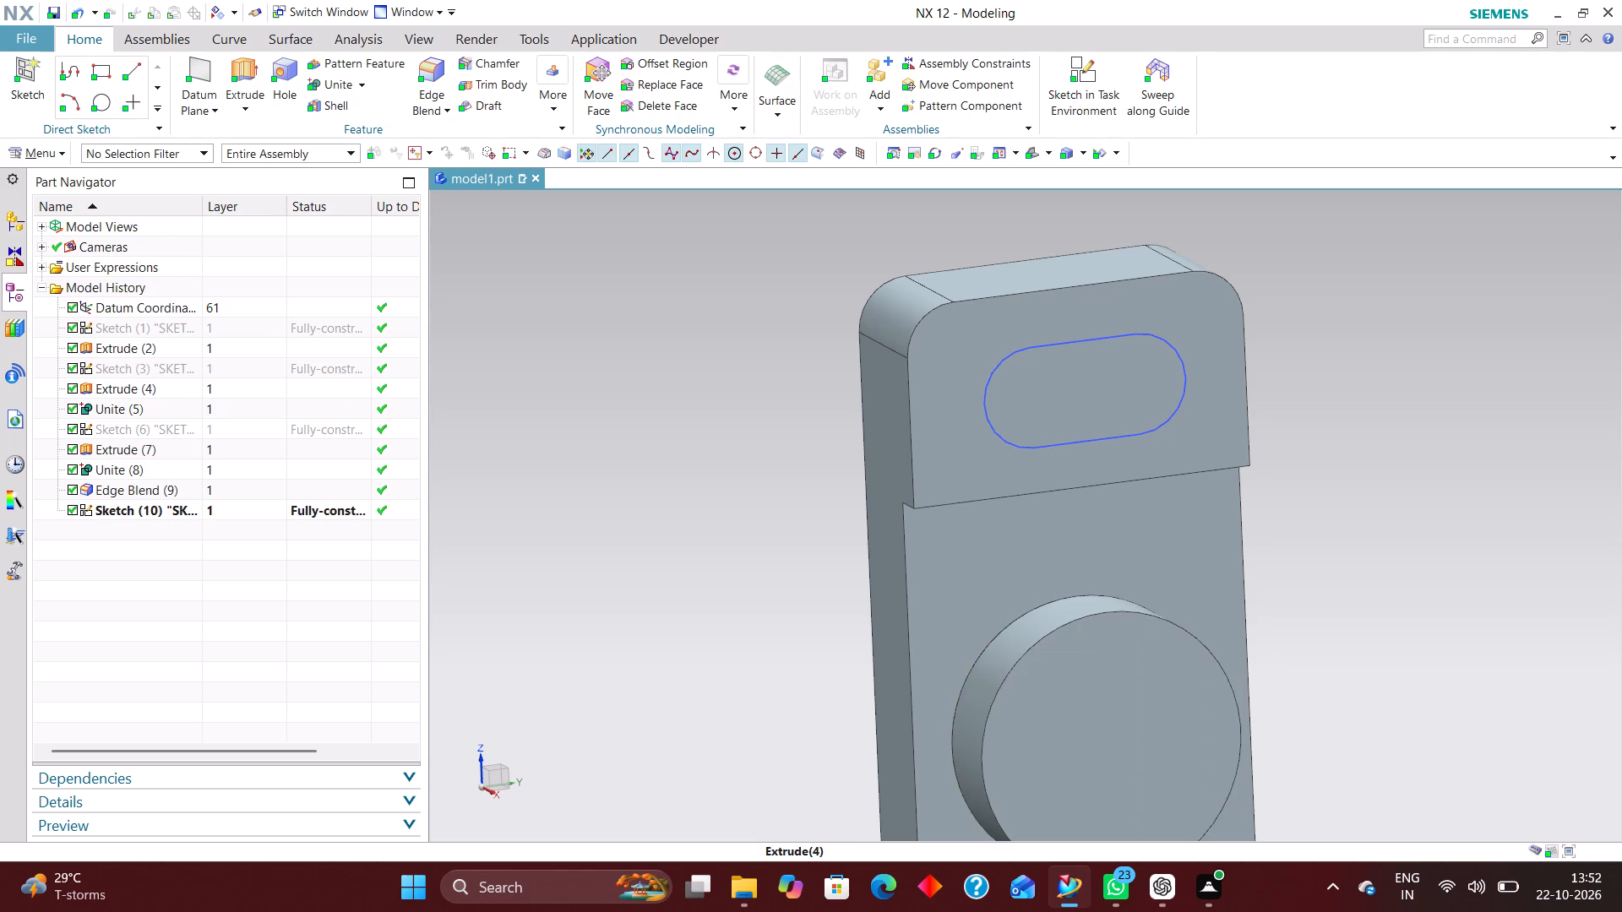
{"action": "scroll", "coordinate": [968, 442], "scroll_direction": "down", "scroll_amount": 3}
{"action": "middle_click_drag", "start_coordinate": [1246, 544], "coordinate": [1210, 545]}
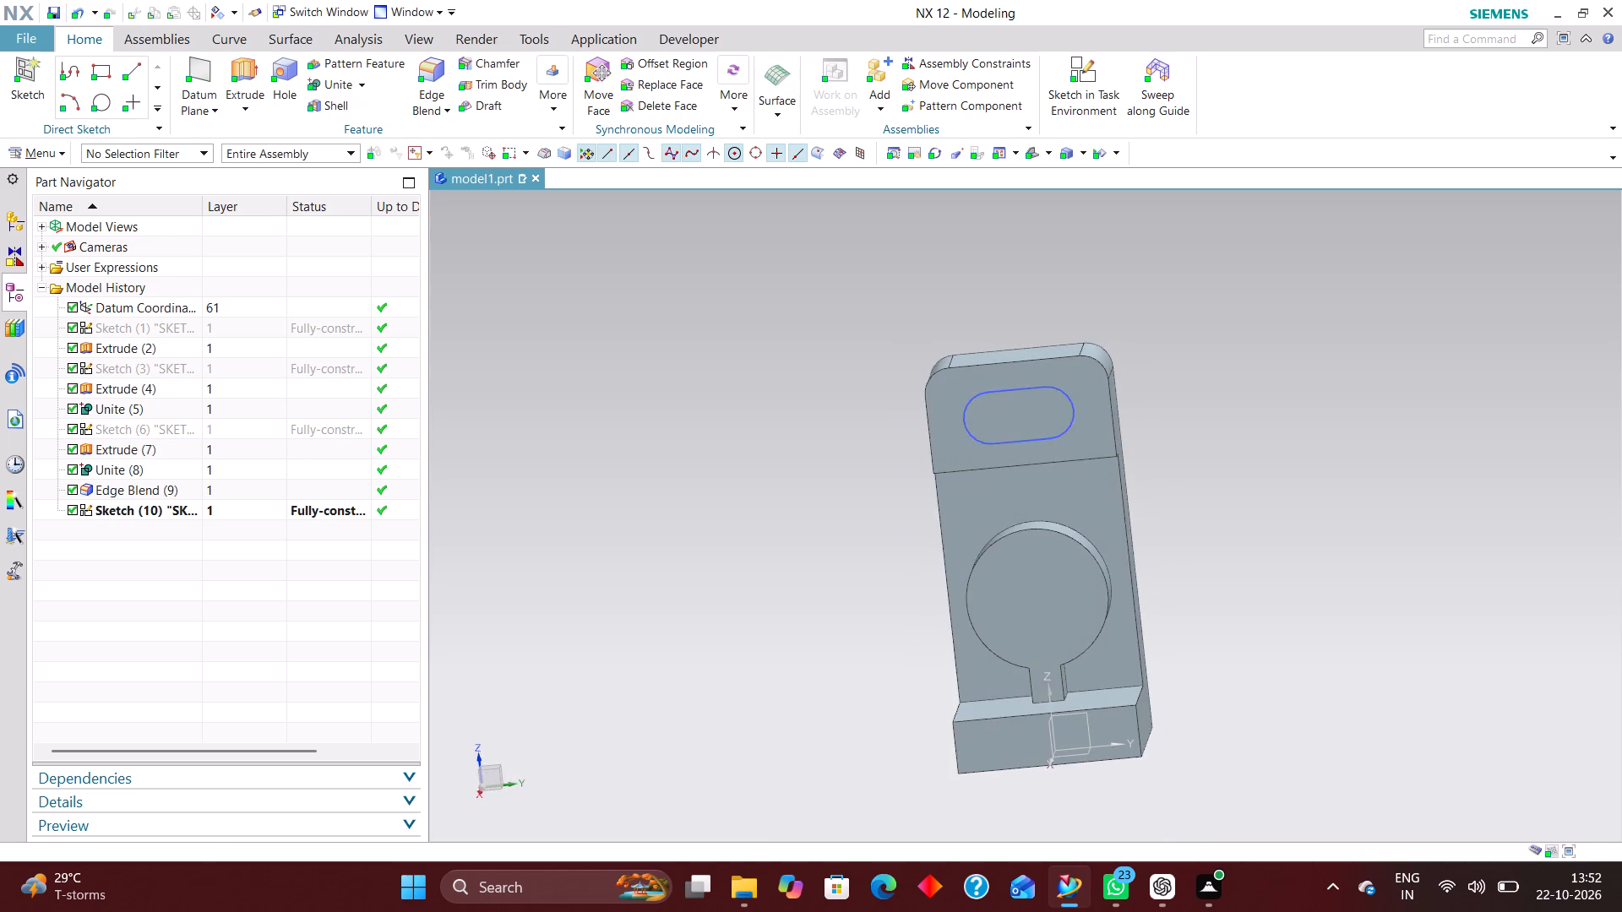
{"action": "right_click_drag", "start_coordinate": [1270, 510], "coordinate": [1207, 510]}
{"action": "scroll", "coordinate": [1056, 441], "scroll_direction": "up", "scroll_amount": 5}
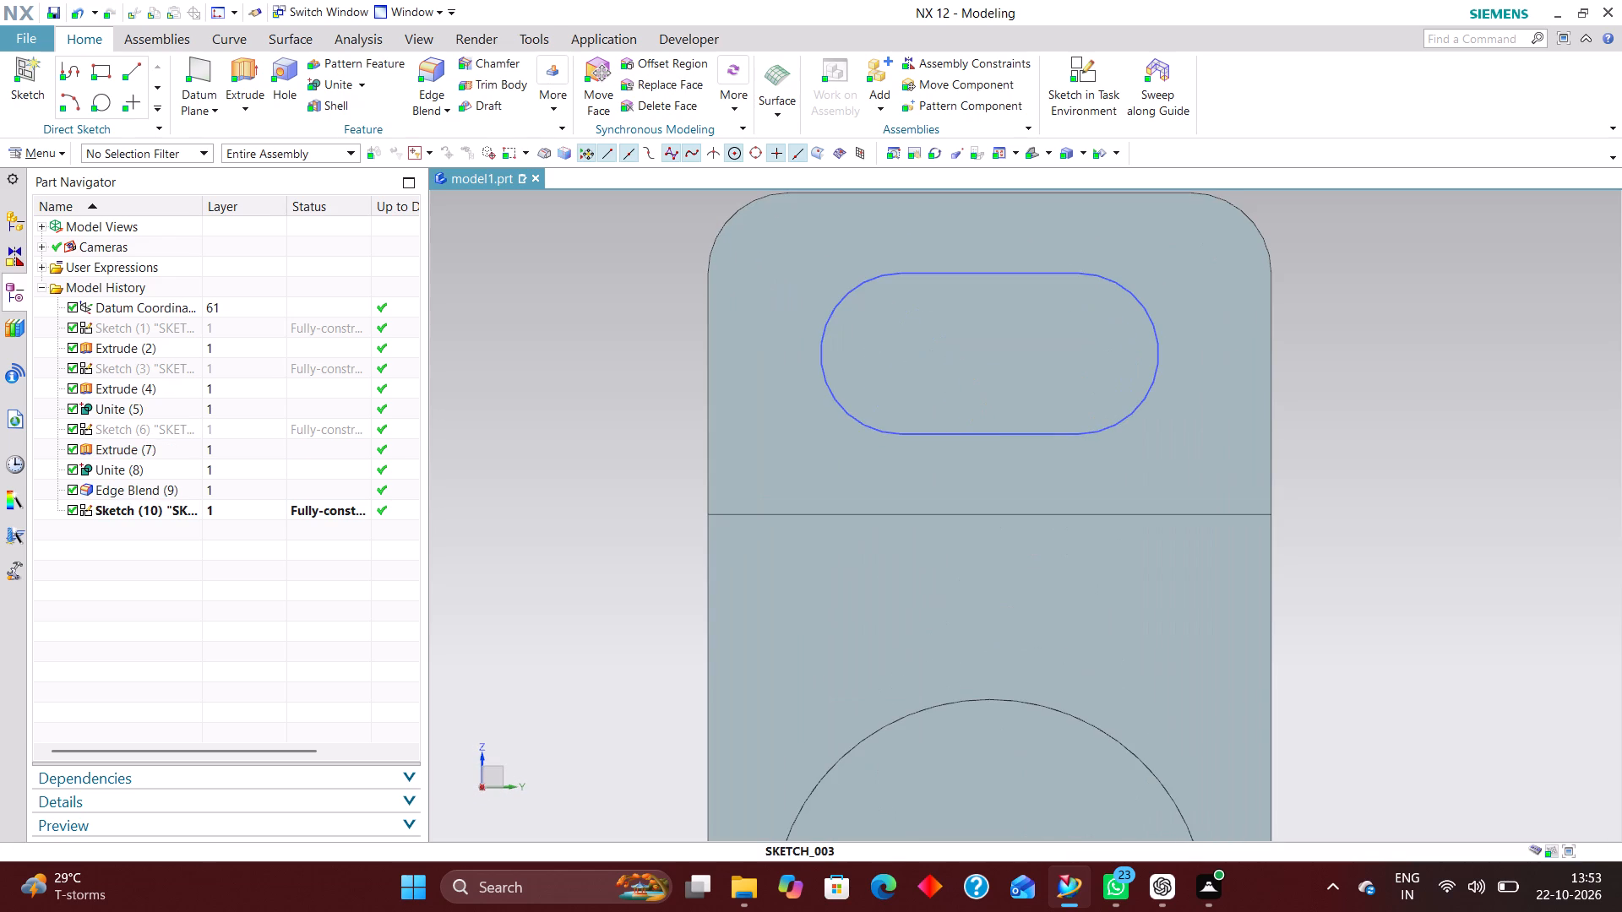
{"action": "scroll", "coordinate": [947, 363], "scroll_direction": "down", "scroll_amount": 5}
{"action": "scroll", "coordinate": [940, 477], "scroll_direction": "up", "scroll_amount": 1}
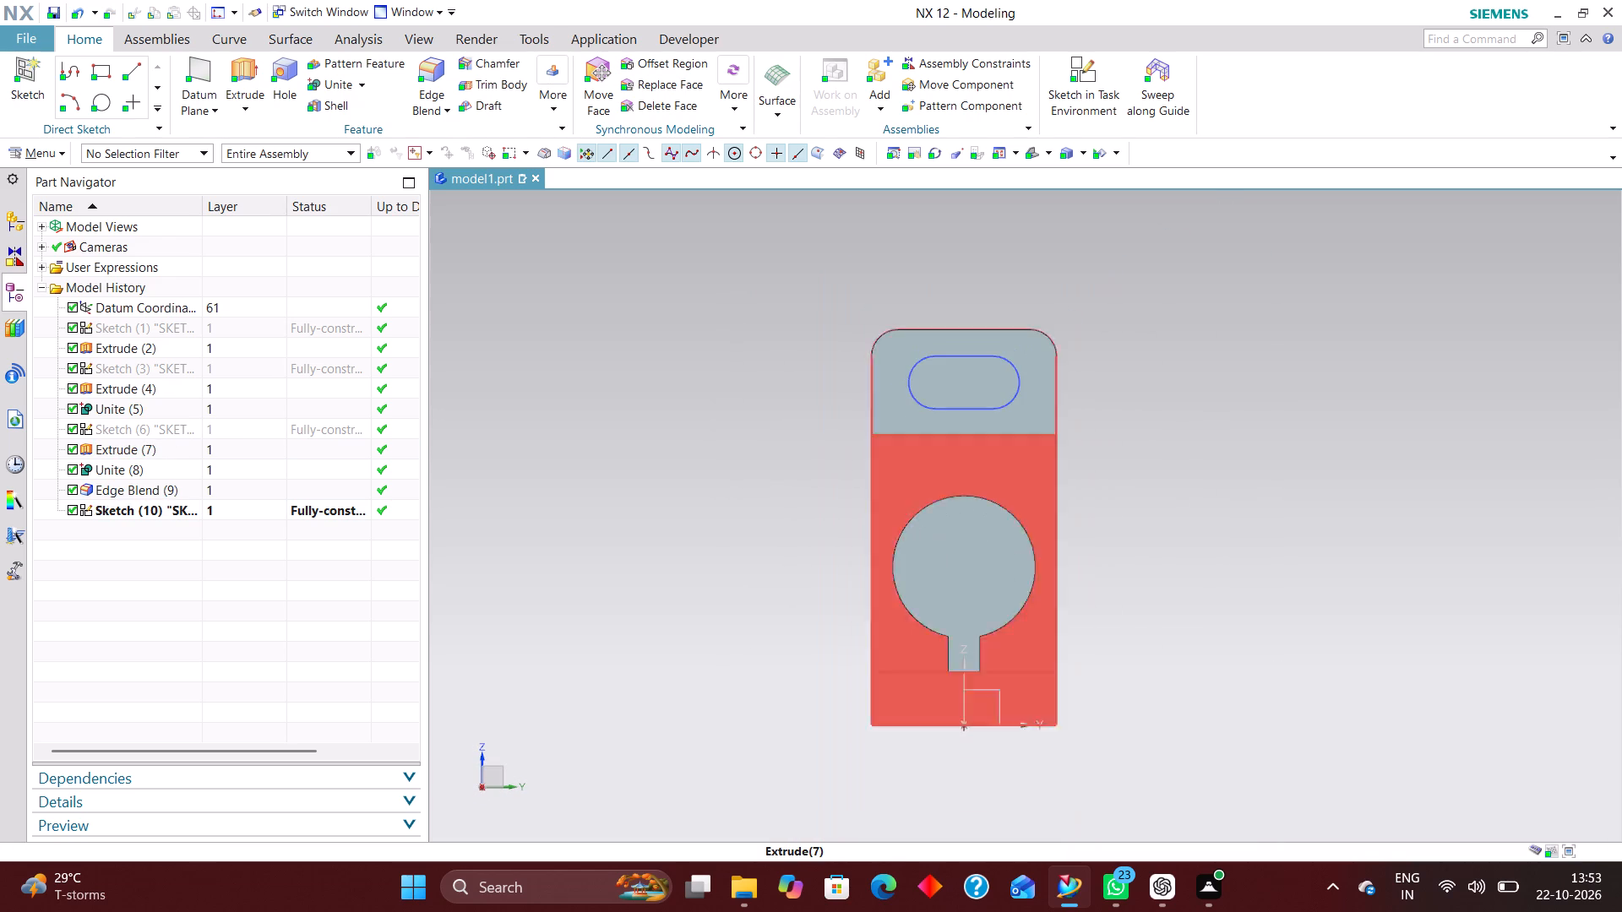
{"action": "scroll", "coordinate": [940, 477], "scroll_direction": "up", "scroll_amount": 1}
{"action": "middle_click_drag", "start_coordinate": [785, 486], "coordinate": [904, 510]}
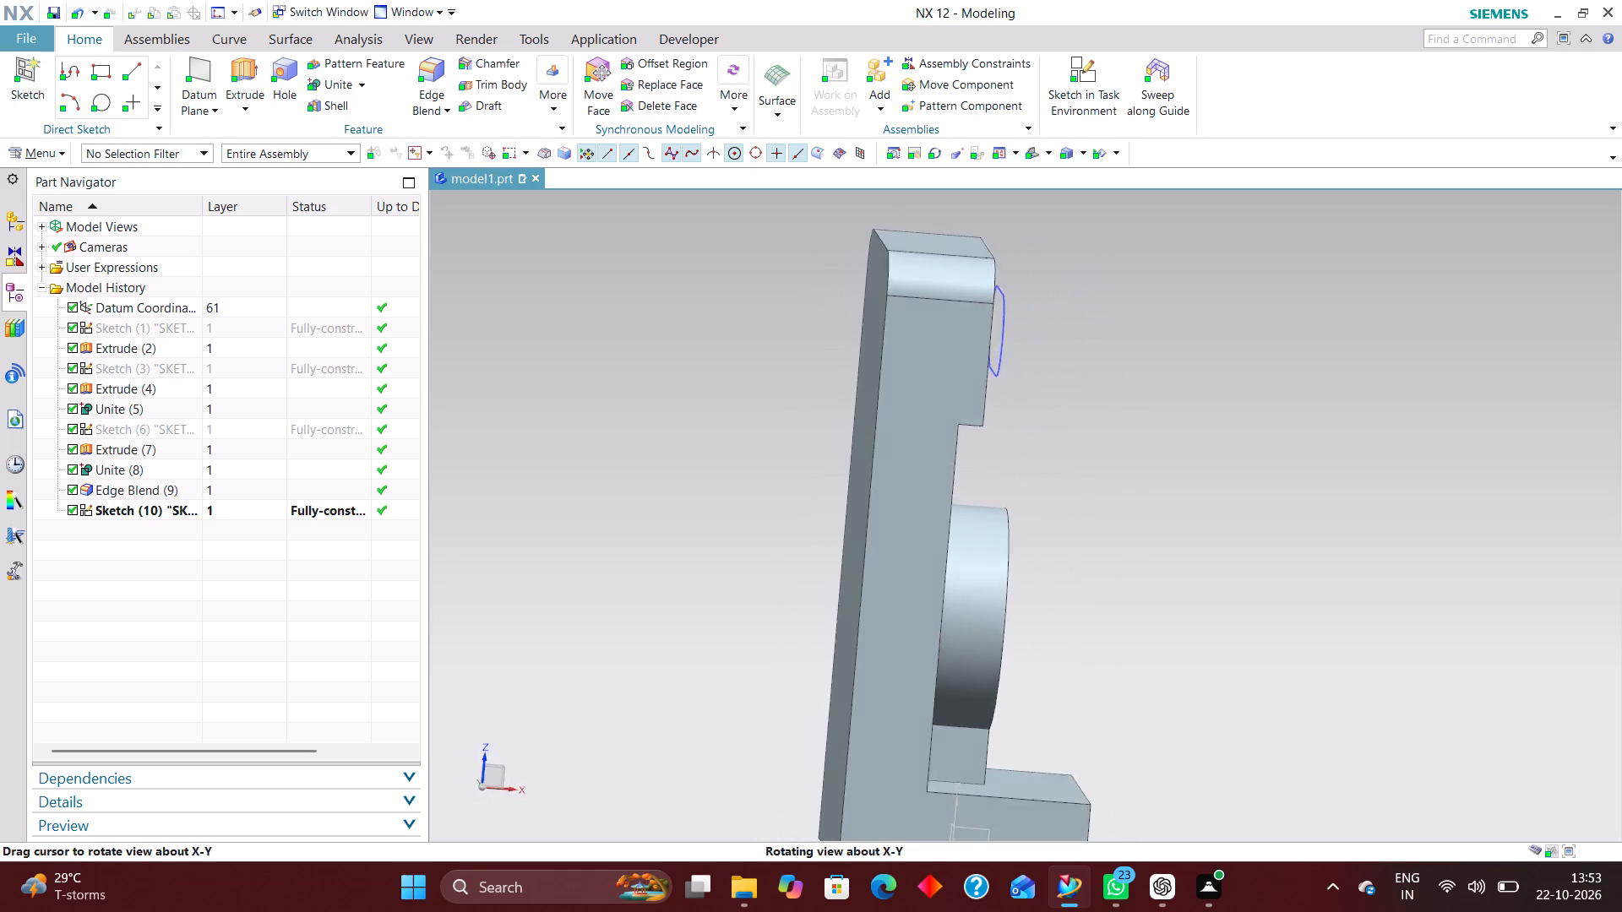
{"action": "middle_click_drag", "start_coordinate": [904, 510], "coordinate": [896, 490]}
{"action": "scroll", "coordinate": [896, 495], "scroll_direction": "up", "scroll_amount": 1}
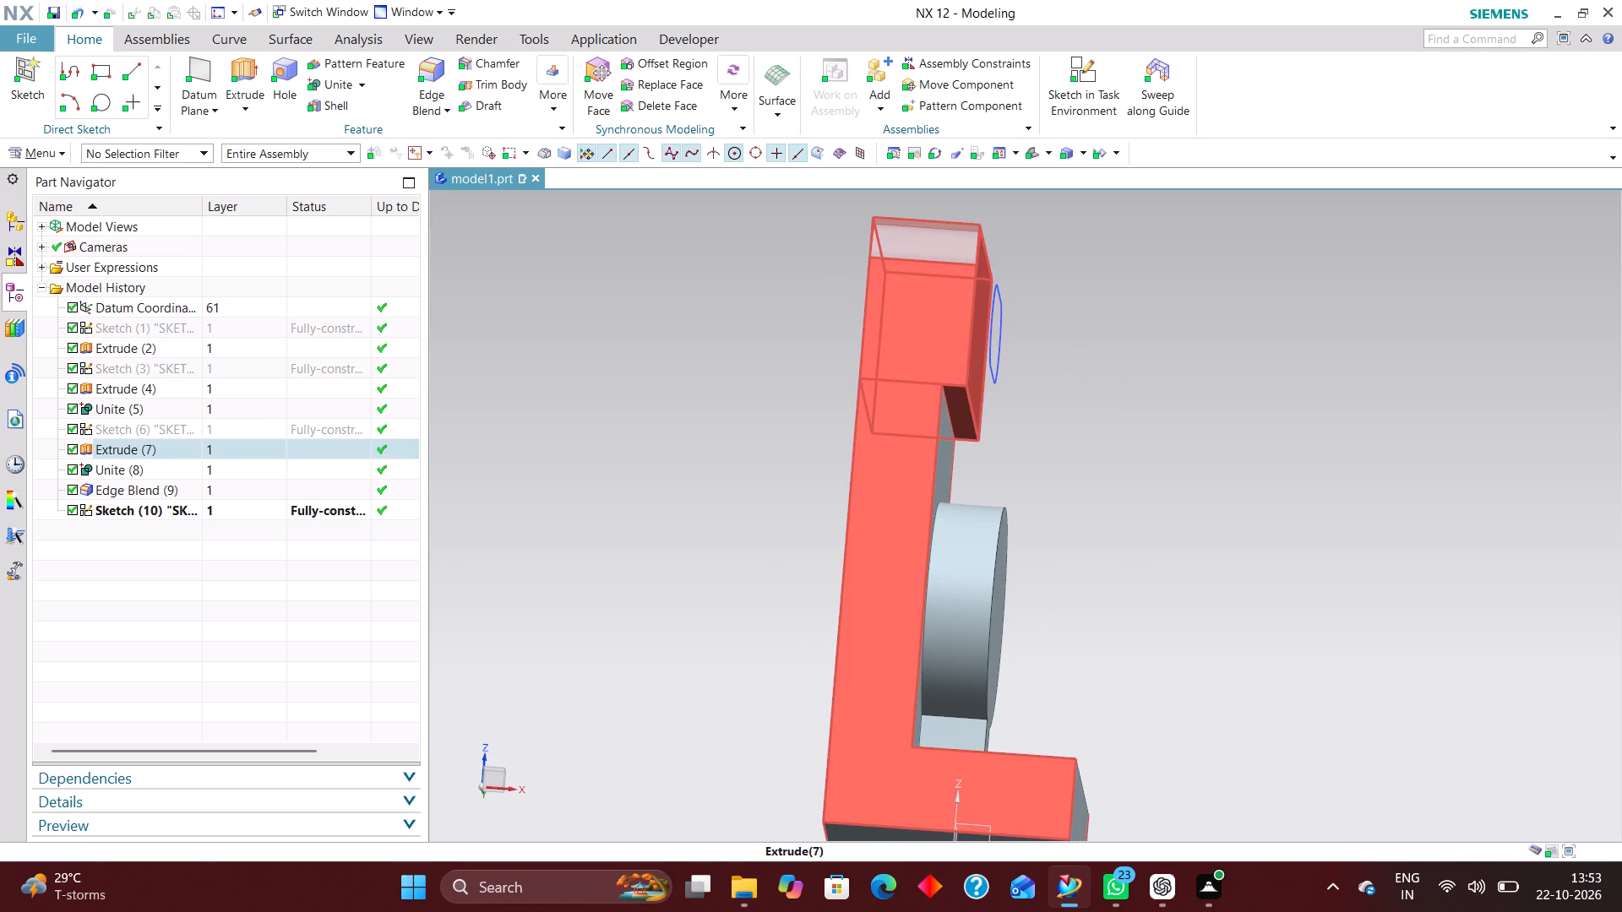
{"action": "middle_click_drag", "start_coordinate": [1136, 523], "coordinate": [1116, 555]}
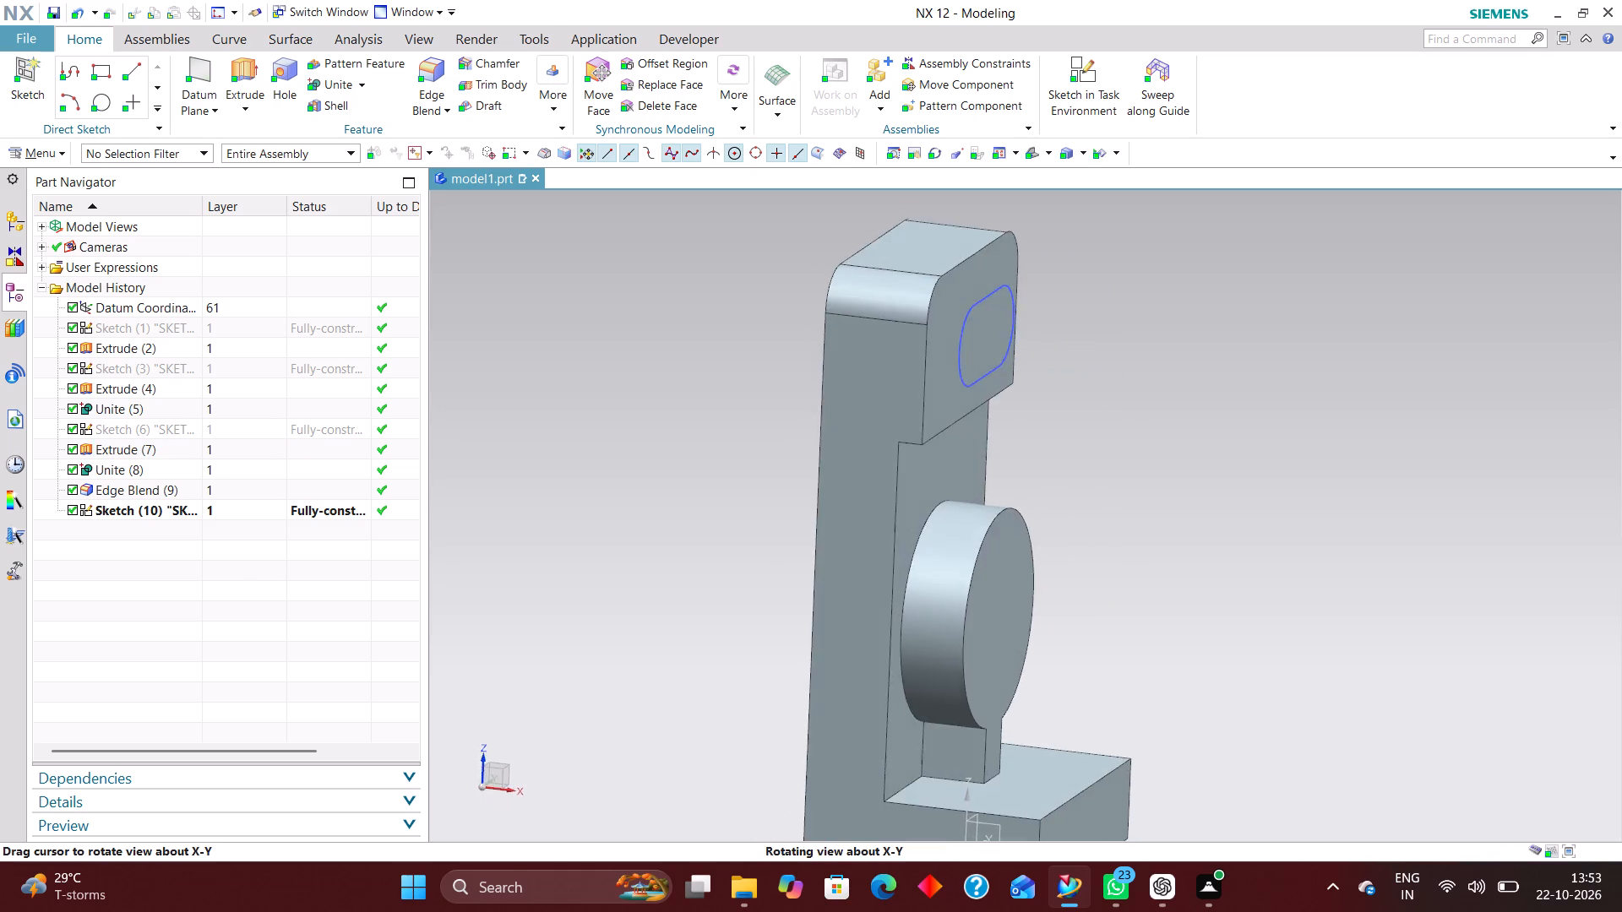
{"action": "middle_click_drag", "start_coordinate": [1116, 555], "coordinate": [1114, 540]}
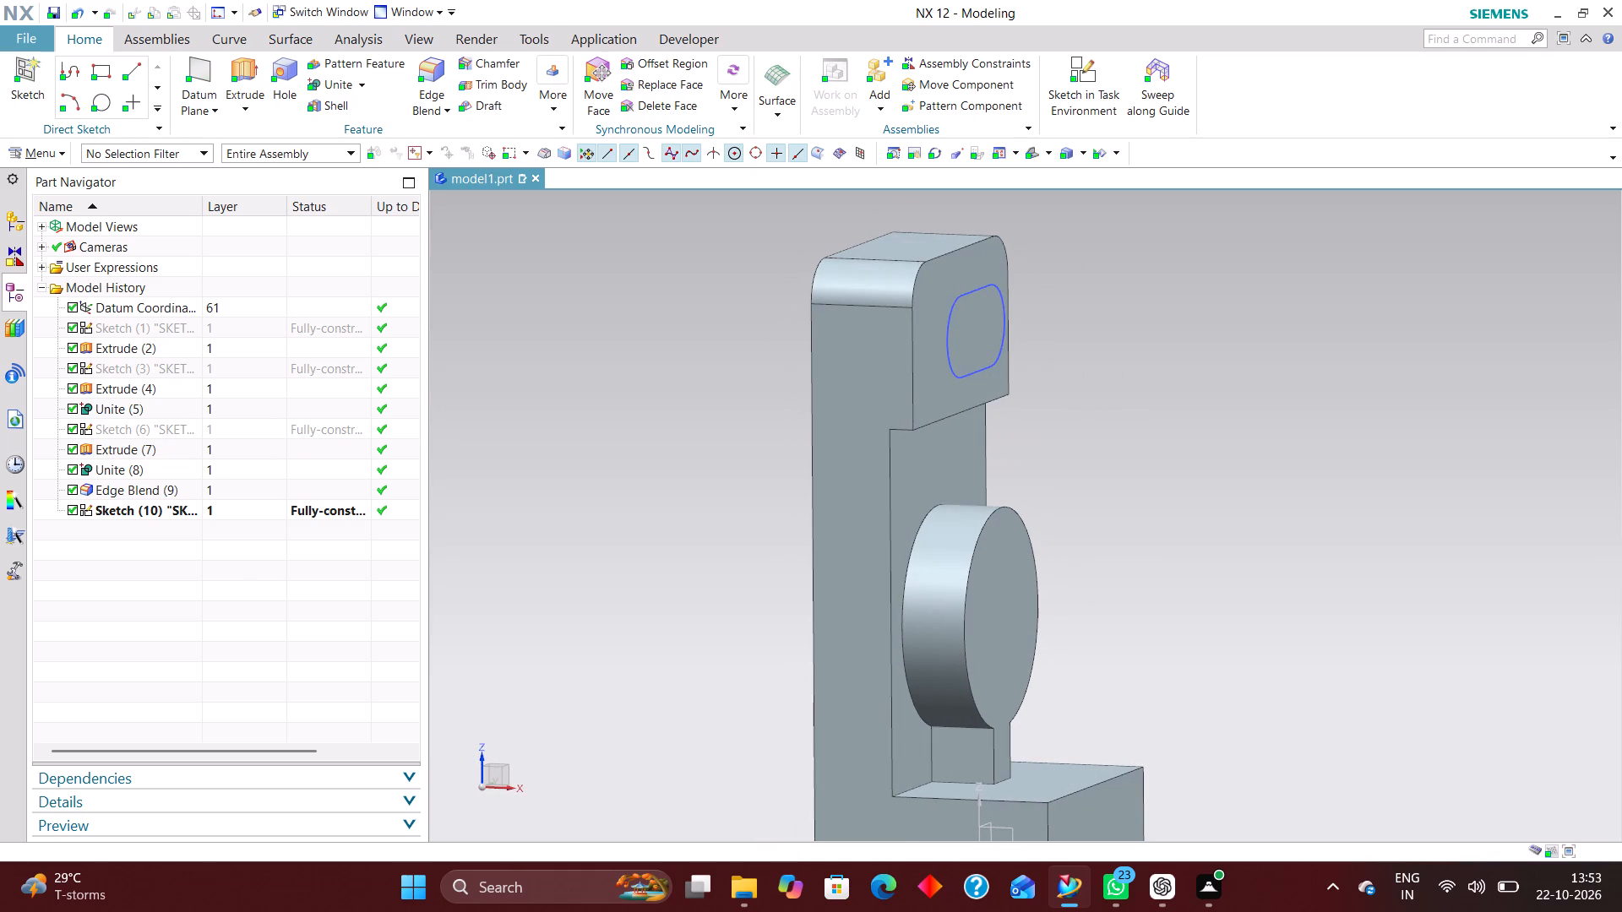
Extrude the slot profile as a separate body through the upper block, from -21.5 mm to 9 mm, with Boolean None.
{"action": "left_click", "coordinate": [252, 79]}
{"action": "scroll", "coordinate": [944, 354], "scroll_direction": "up", "scroll_amount": 3}
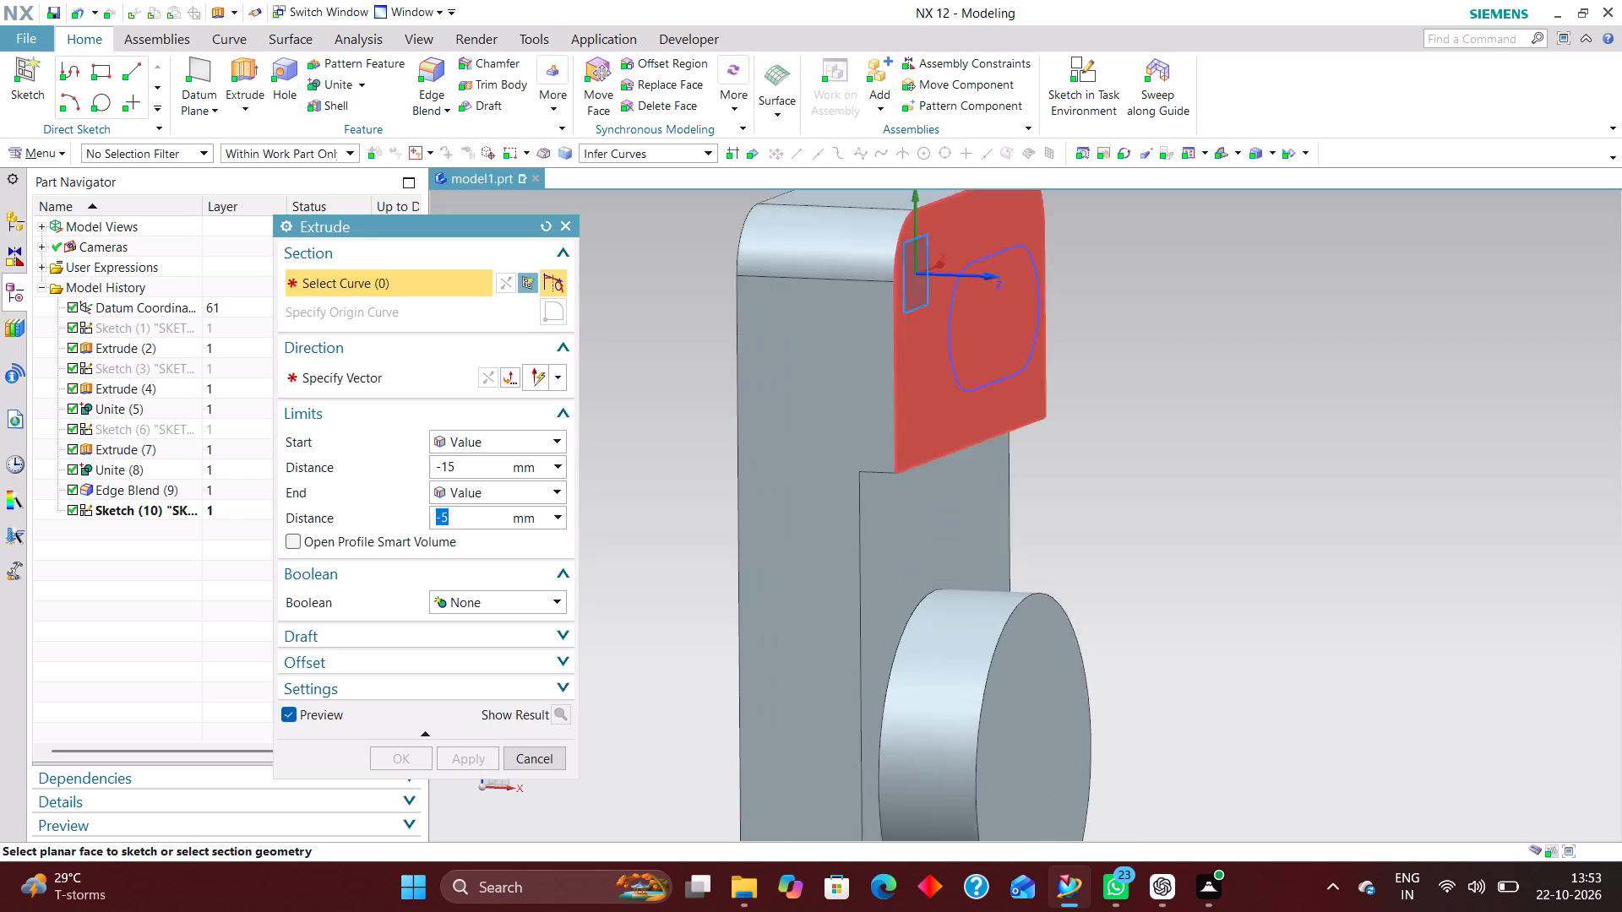
{"action": "left_click", "coordinate": [951, 348]}
{"action": "scroll", "coordinate": [974, 419], "scroll_direction": "down", "scroll_amount": 2}
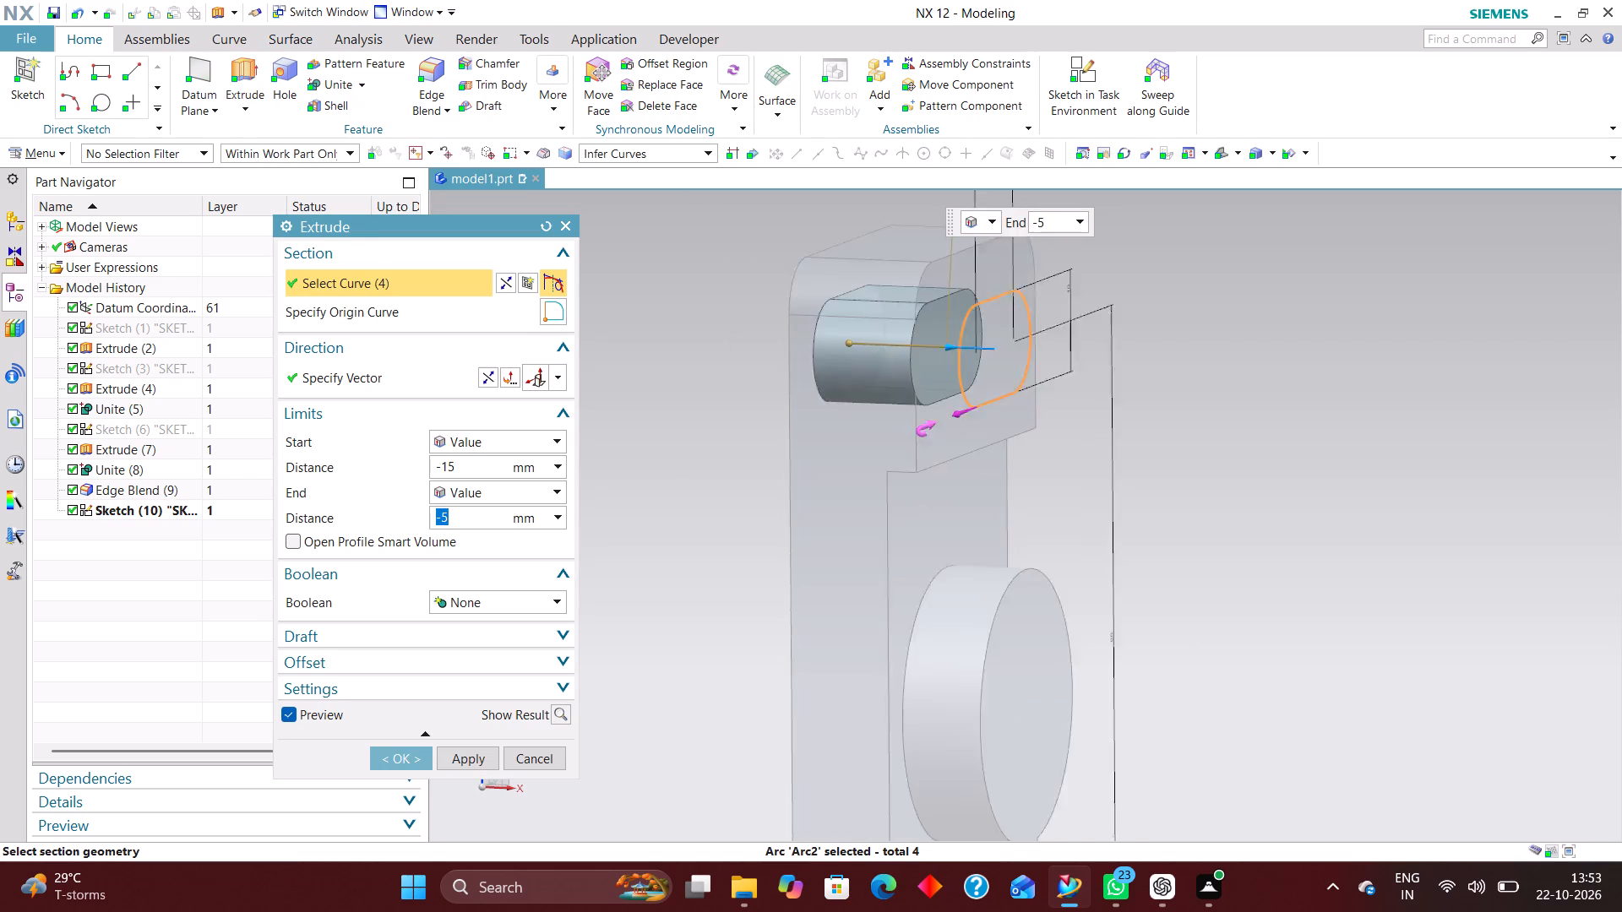
{"action": "scroll", "coordinate": [972, 419], "scroll_direction": "down", "scroll_amount": 1}
{"action": "scroll", "coordinate": [955, 445], "scroll_direction": "up", "scroll_amount": 3}
{"action": "left_click_drag", "start_coordinate": [950, 280], "coordinate": [1030, 293]}
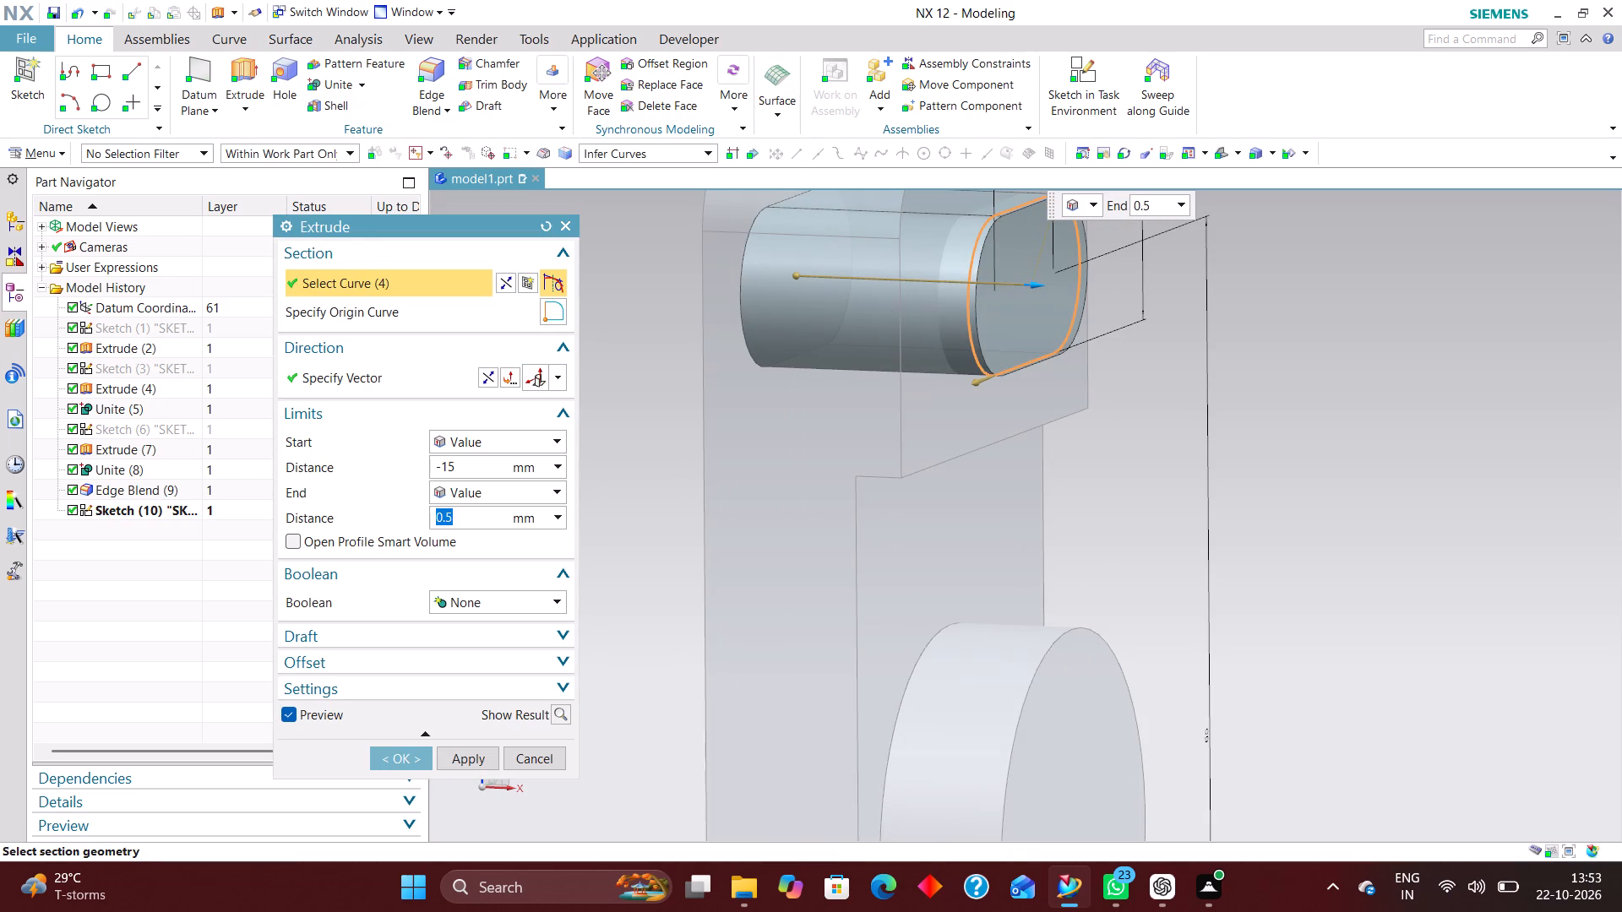
{"action": "left_click_drag", "start_coordinate": [796, 275], "coordinate": [700, 272]}
{"action": "scroll", "coordinate": [969, 420], "scroll_direction": "down", "scroll_amount": 2}
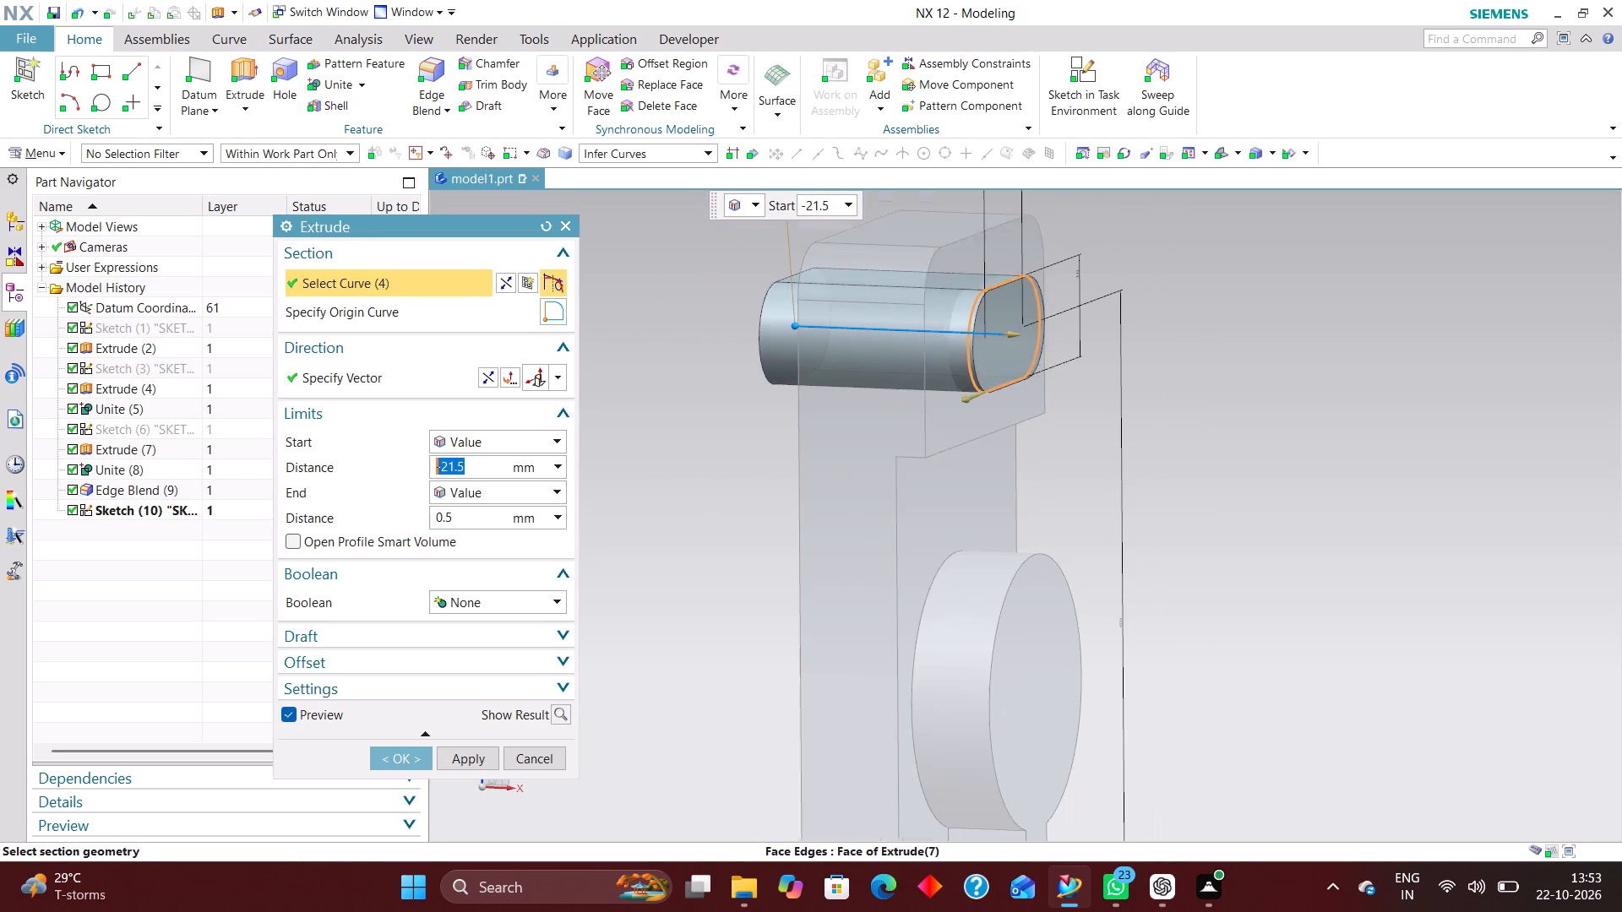
{"action": "left_click_drag", "start_coordinate": [1010, 330], "coordinate": [1091, 340]}
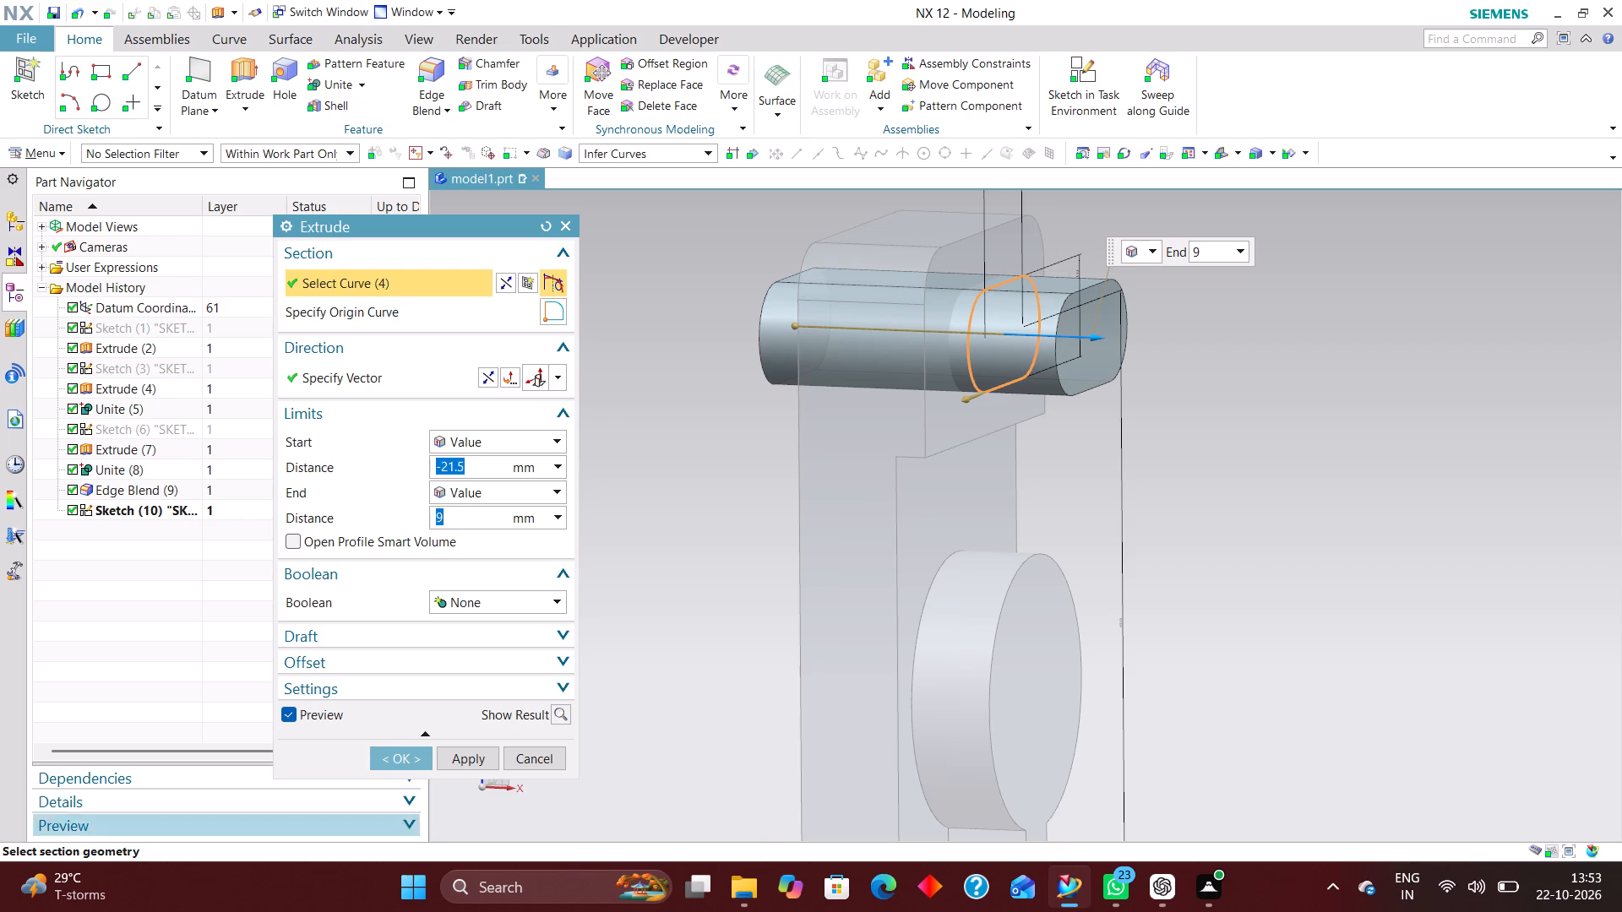
{"action": "left_click", "coordinate": [388, 758]}
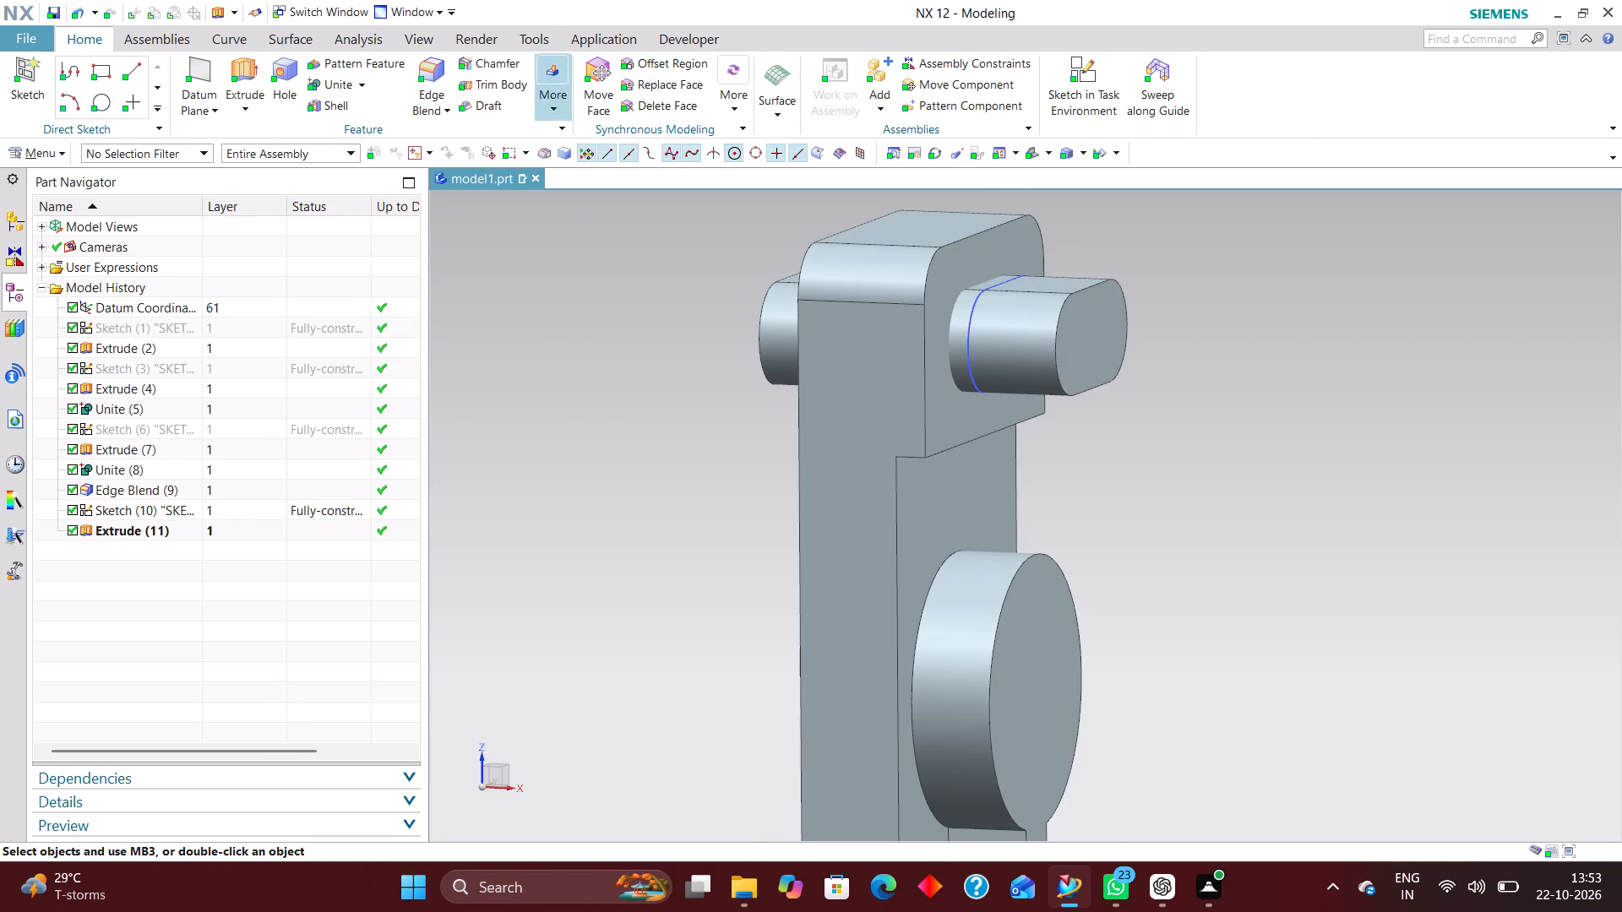
Subtract the extruded slot body from the bracket to cut the opening through the upper block.
{"action": "left_click", "coordinate": [367, 81]}
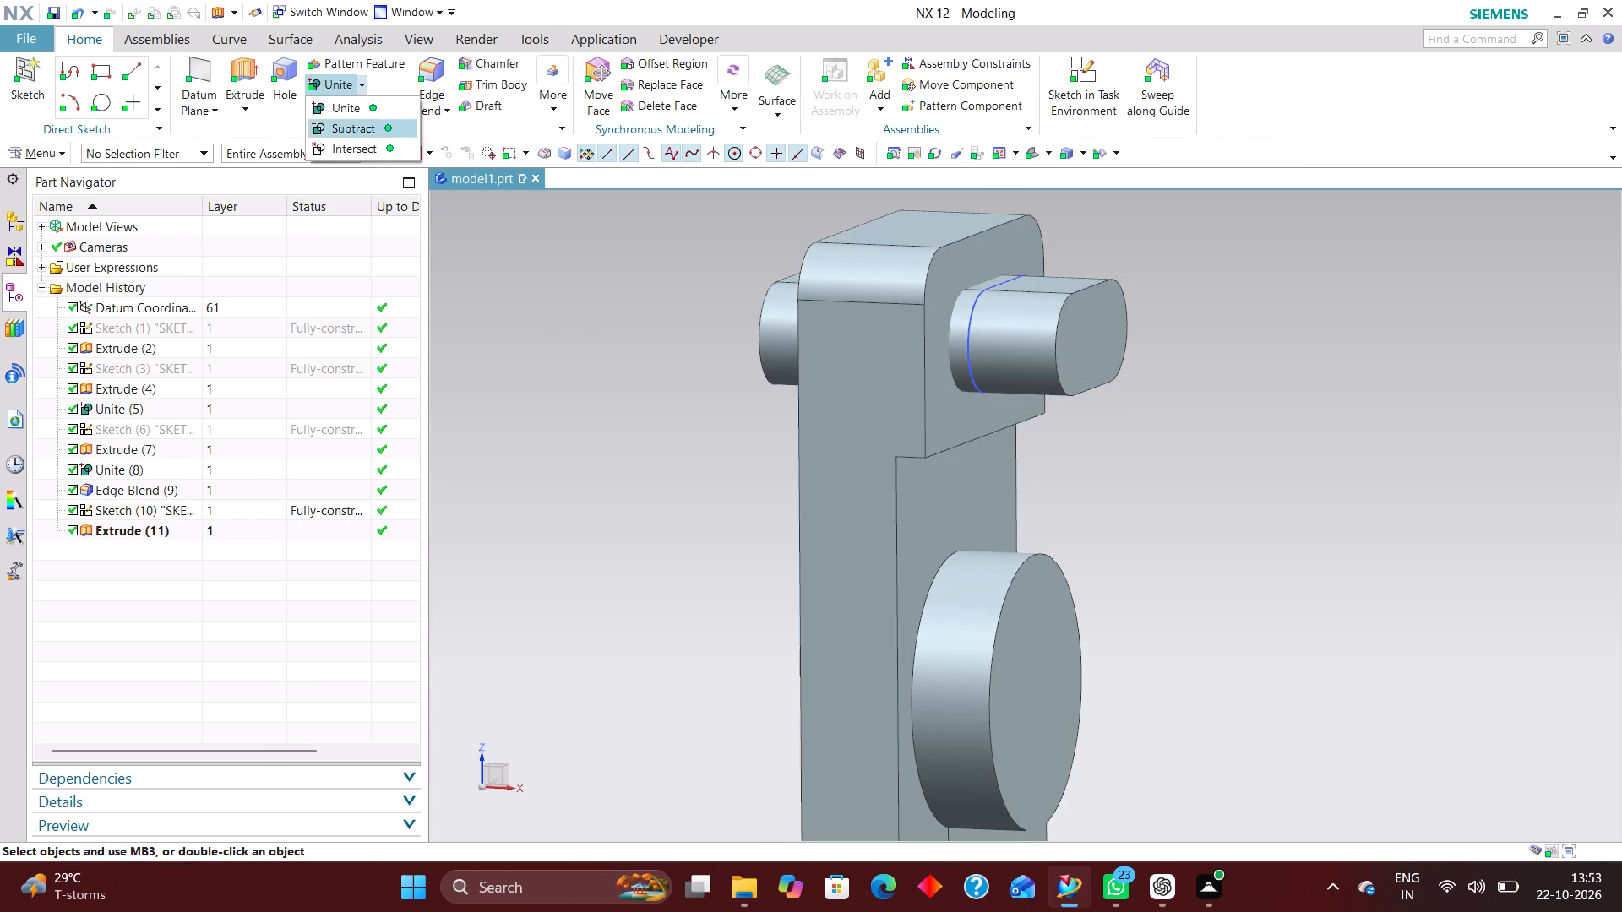
{"action": "left_click", "coordinate": [372, 129]}
{"action": "left_click", "coordinate": [811, 589]}
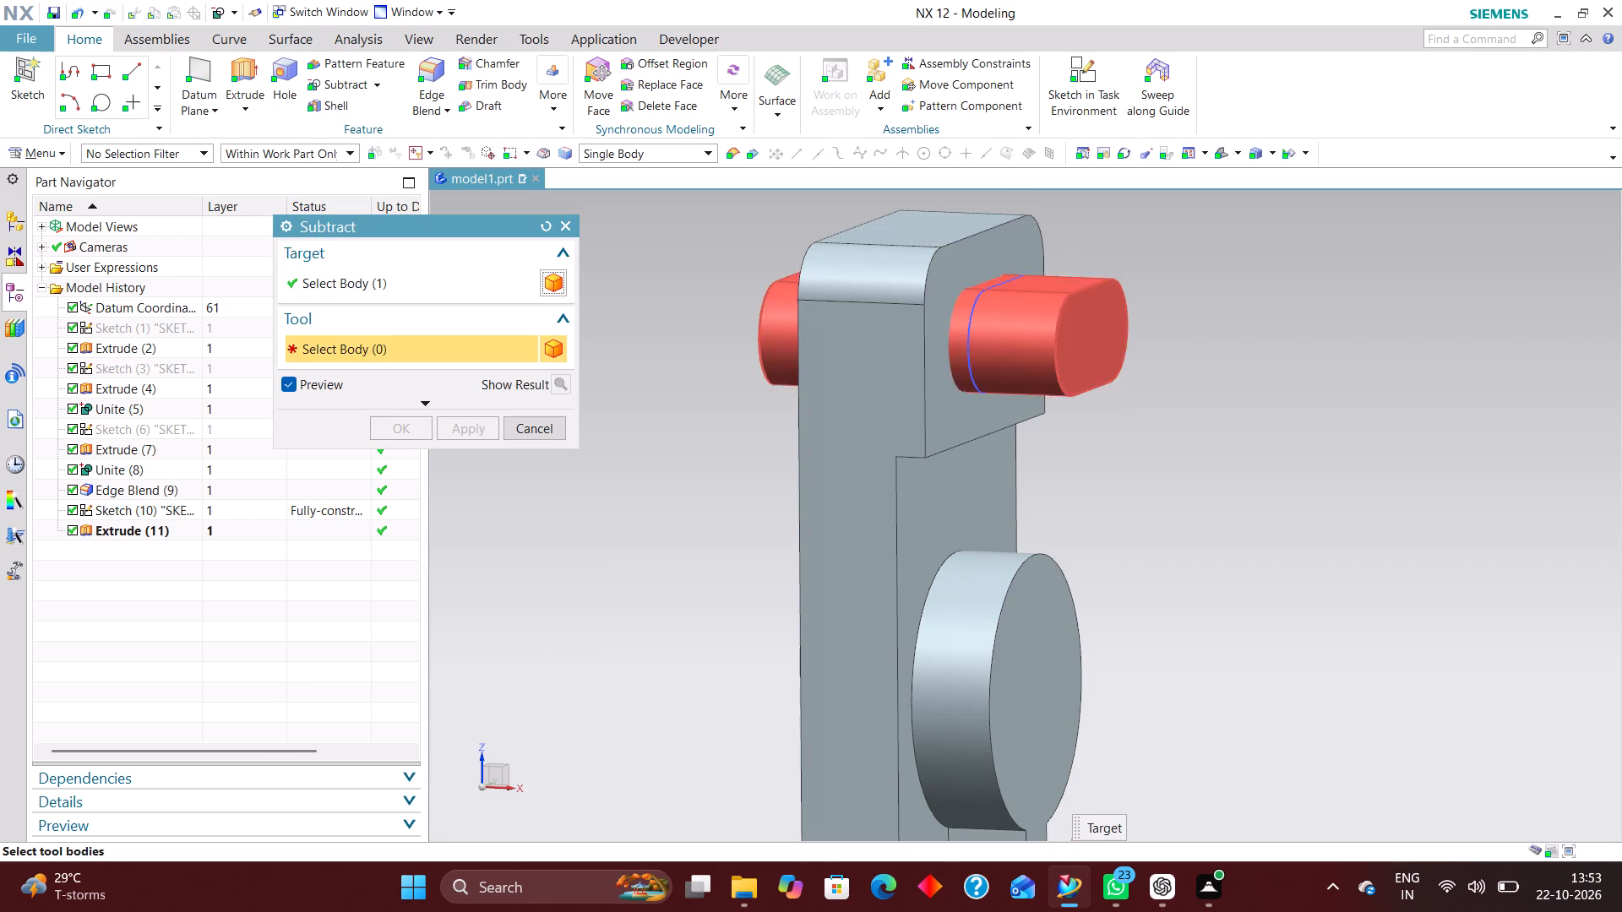
{"action": "left_click", "coordinate": [1031, 334]}
{"action": "left_click", "coordinate": [384, 433]}
Hide the slot sketch in the model view.
{"action": "scroll", "coordinate": [958, 497], "scroll_direction": "down", "scroll_amount": 1}
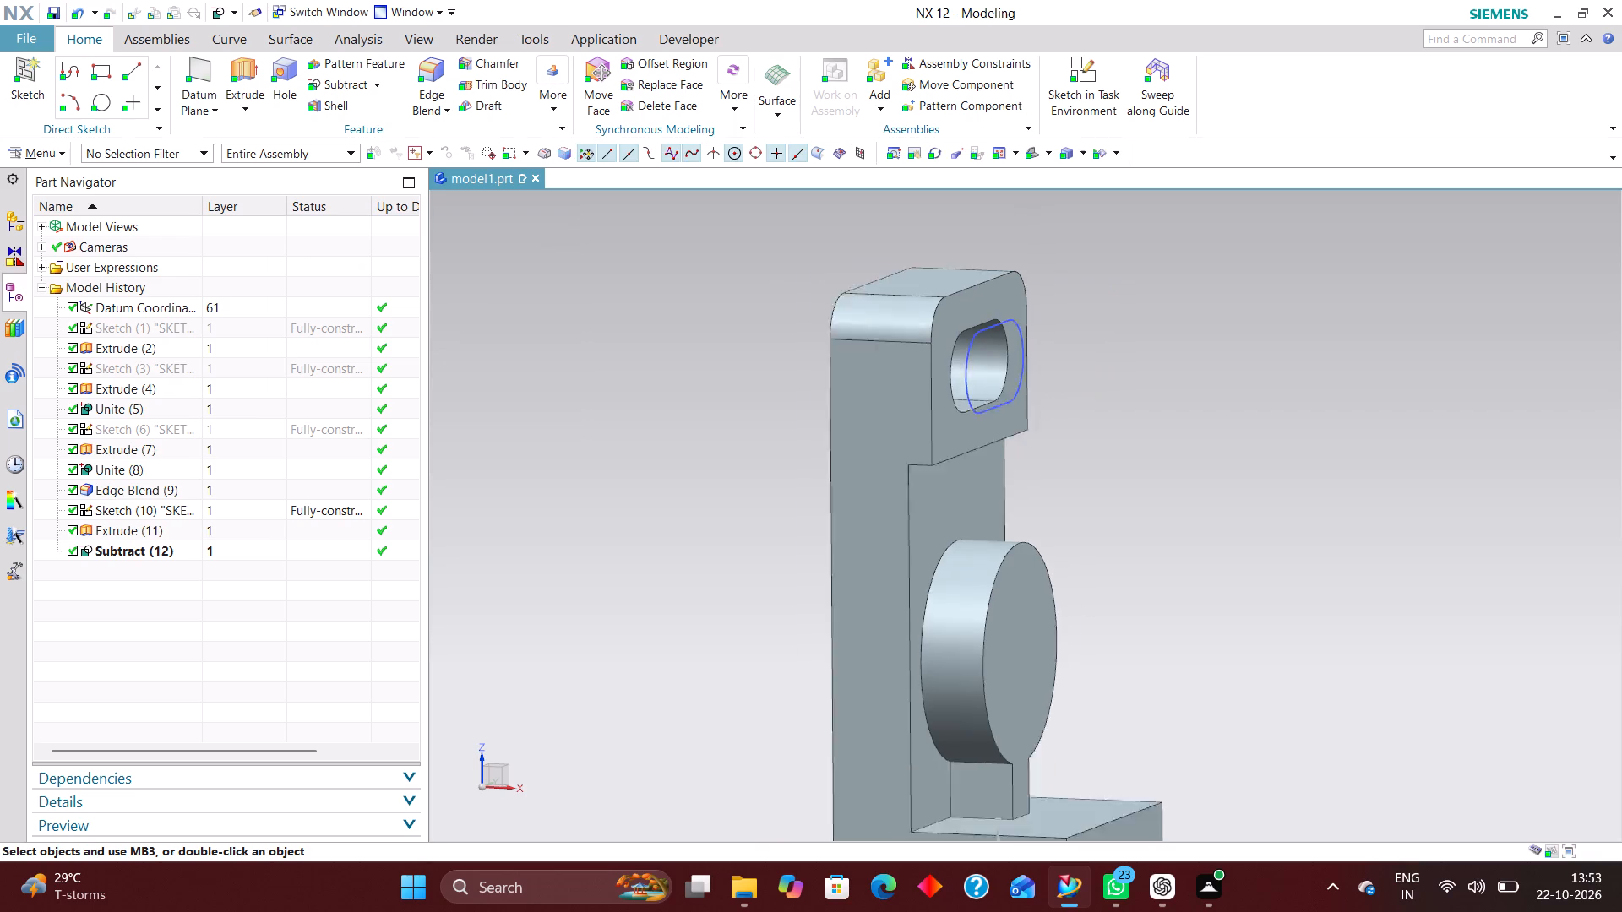
{"action": "scroll", "coordinate": [955, 497], "scroll_direction": "down", "scroll_amount": 1}
{"action": "right_click_drag", "start_coordinate": [965, 399], "coordinate": [966, 539]}
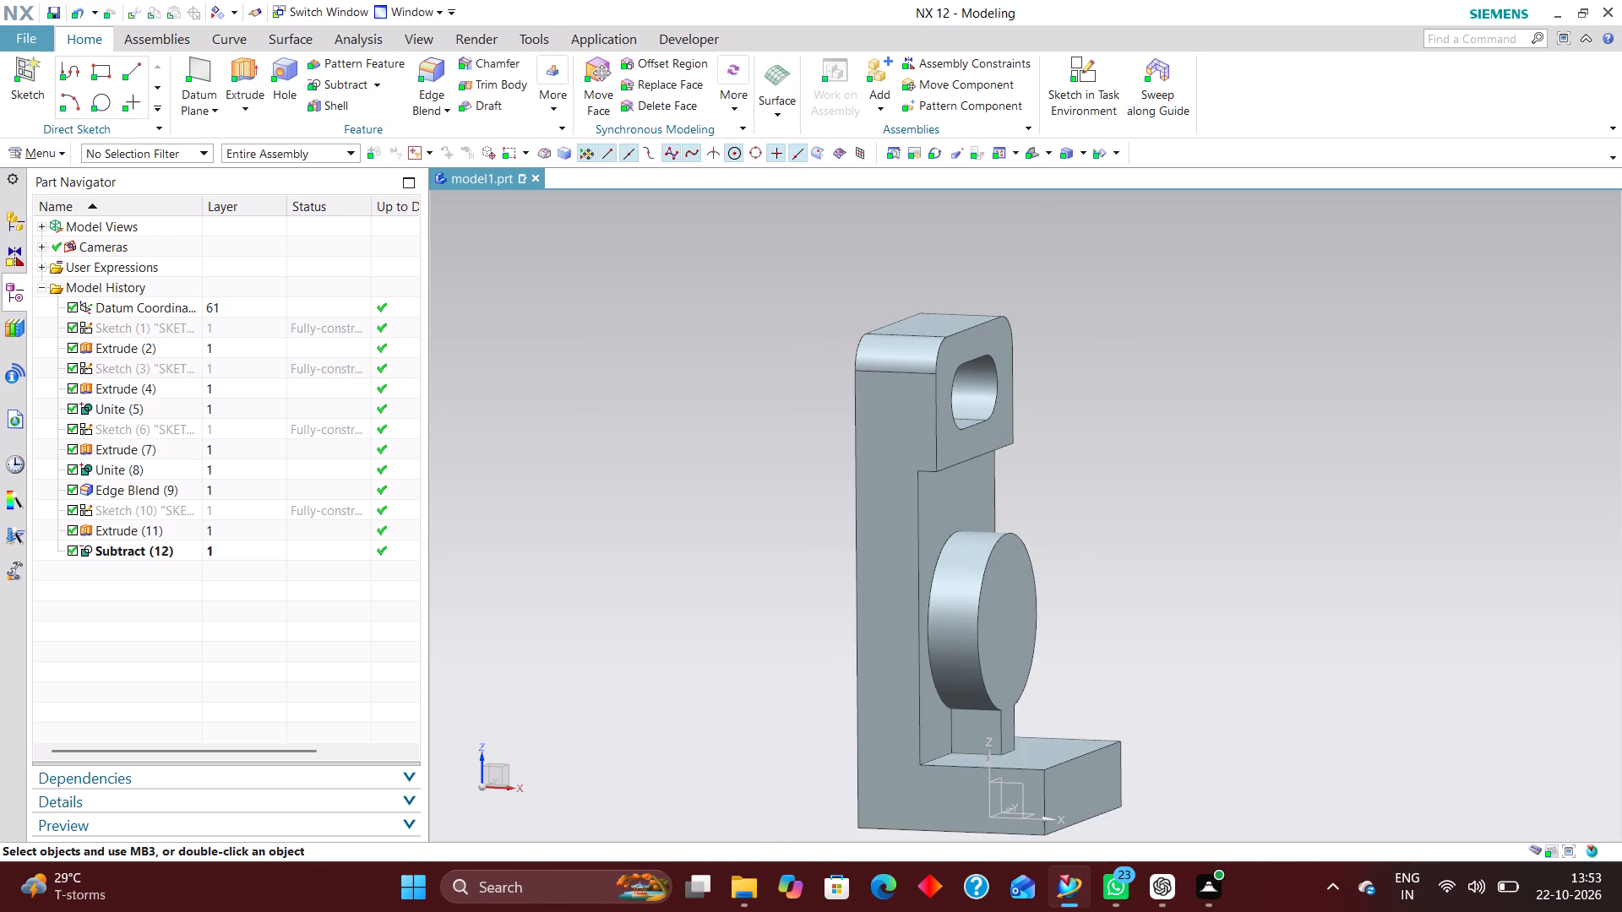
Reopen the slot sketch to review its dimensions and return to the part model without editing it.
{"action": "left_click", "coordinate": [261, 504]}
{"action": "right_click", "coordinate": [261, 503]}
{"action": "left_click", "coordinate": [373, 100]}
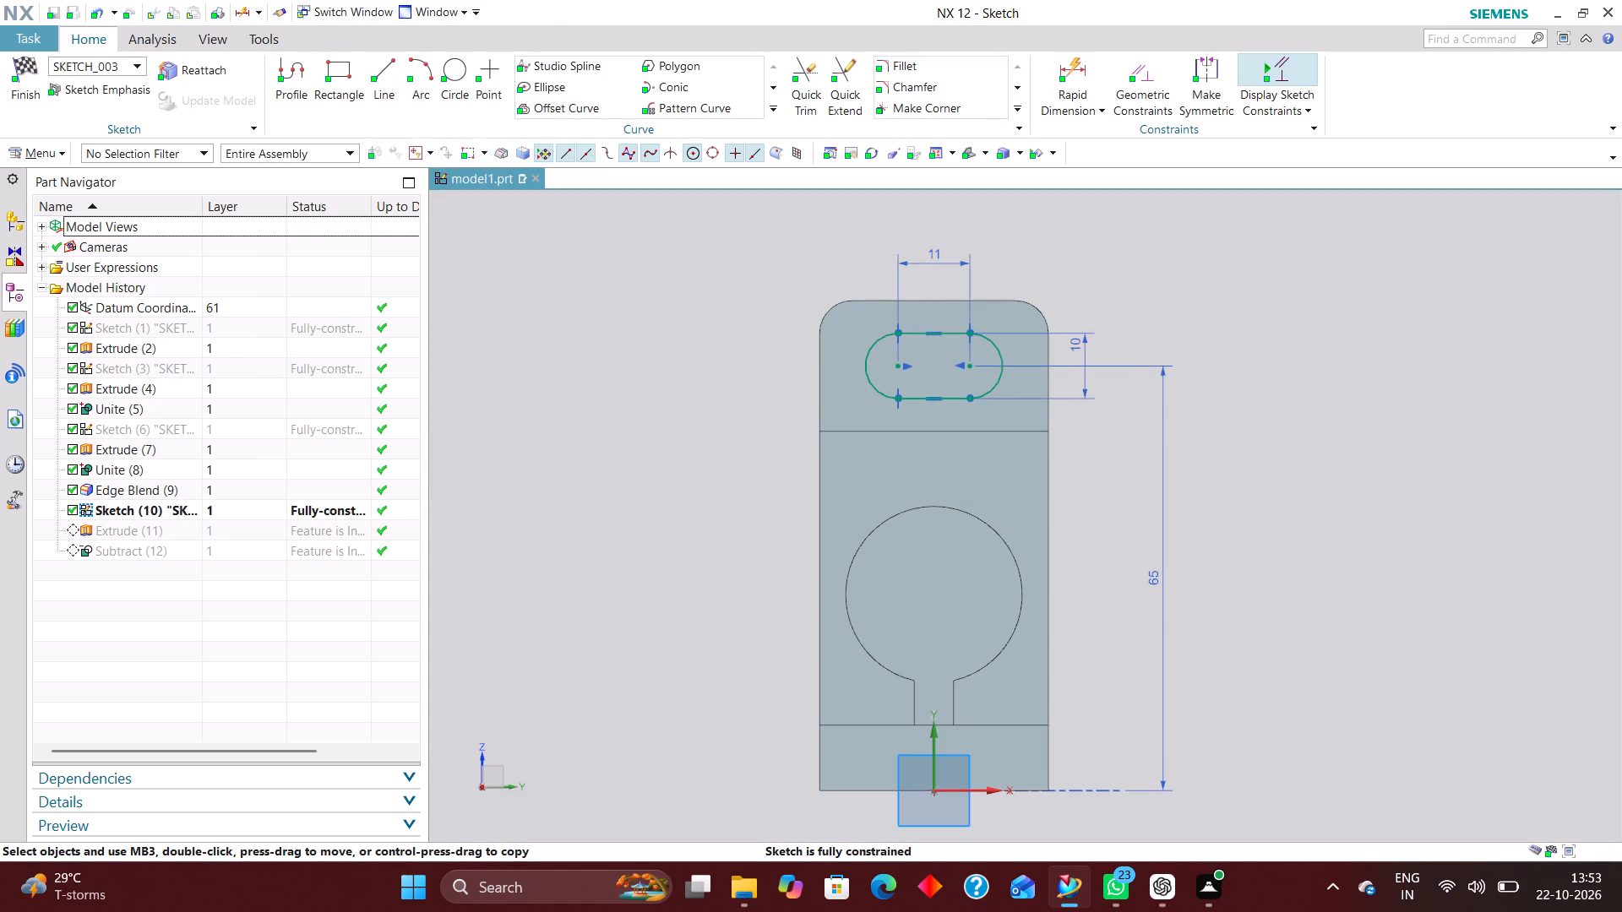
{"action": "left_click", "coordinate": [30, 68]}
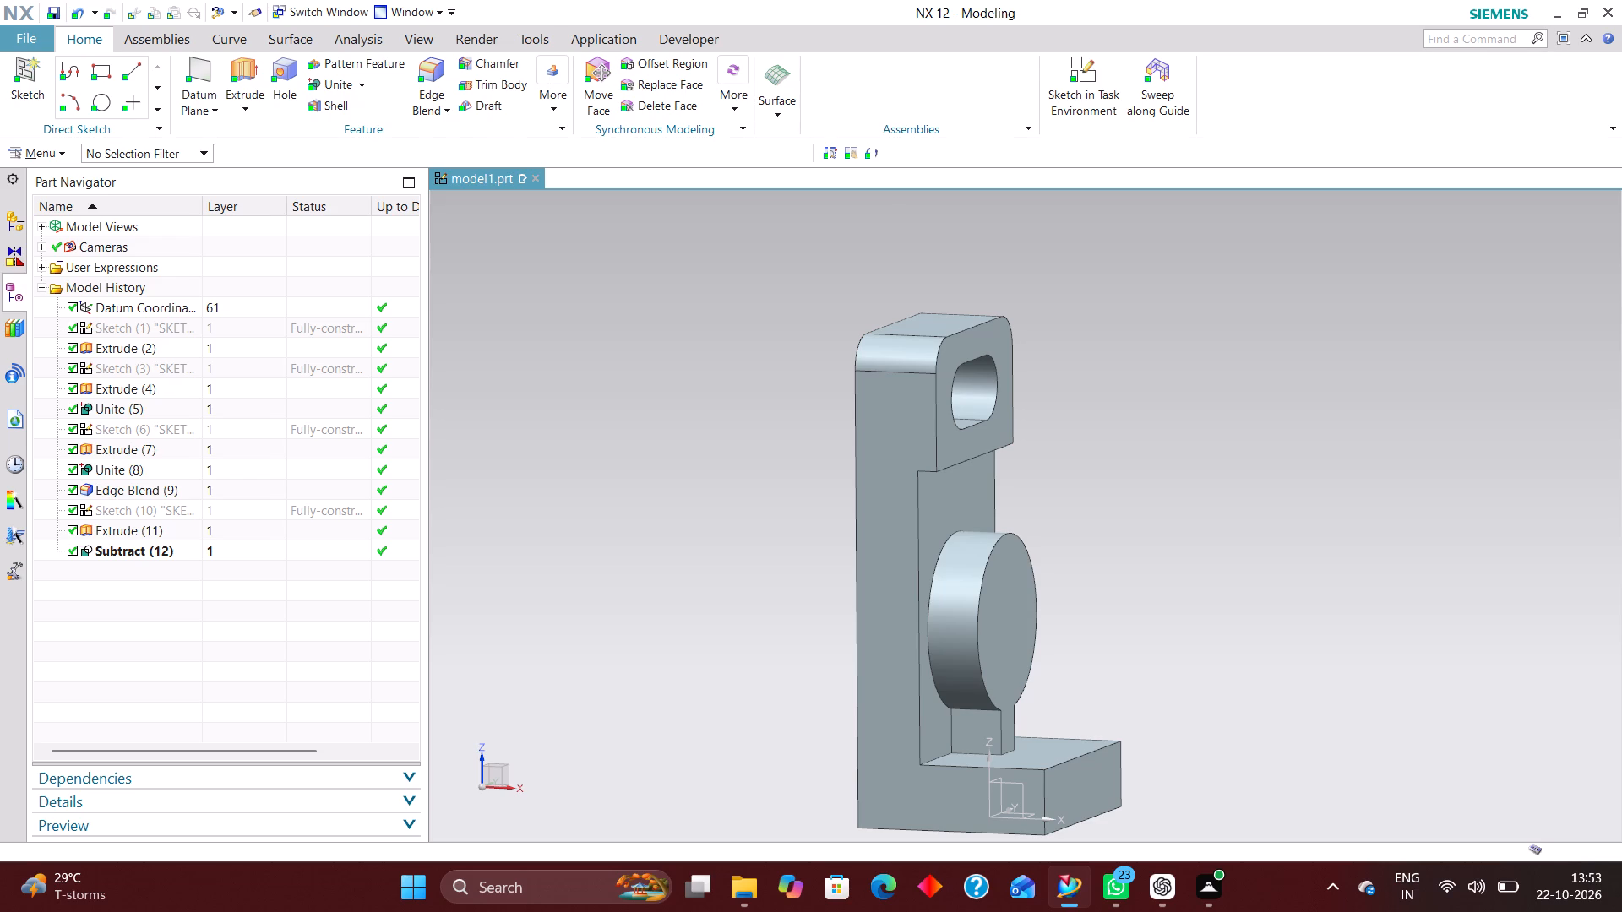
Cut a simple 16 mm diameter hole through the body, concentric with the round keyhole boss.
{"action": "scroll", "coordinate": [1076, 567], "scroll_direction": "down", "scroll_amount": 1}
{"action": "middle_click_drag", "start_coordinate": [1096, 677], "coordinate": [1080, 679]}
{"action": "middle_click_drag", "start_coordinate": [1095, 677], "coordinate": [1082, 677]}
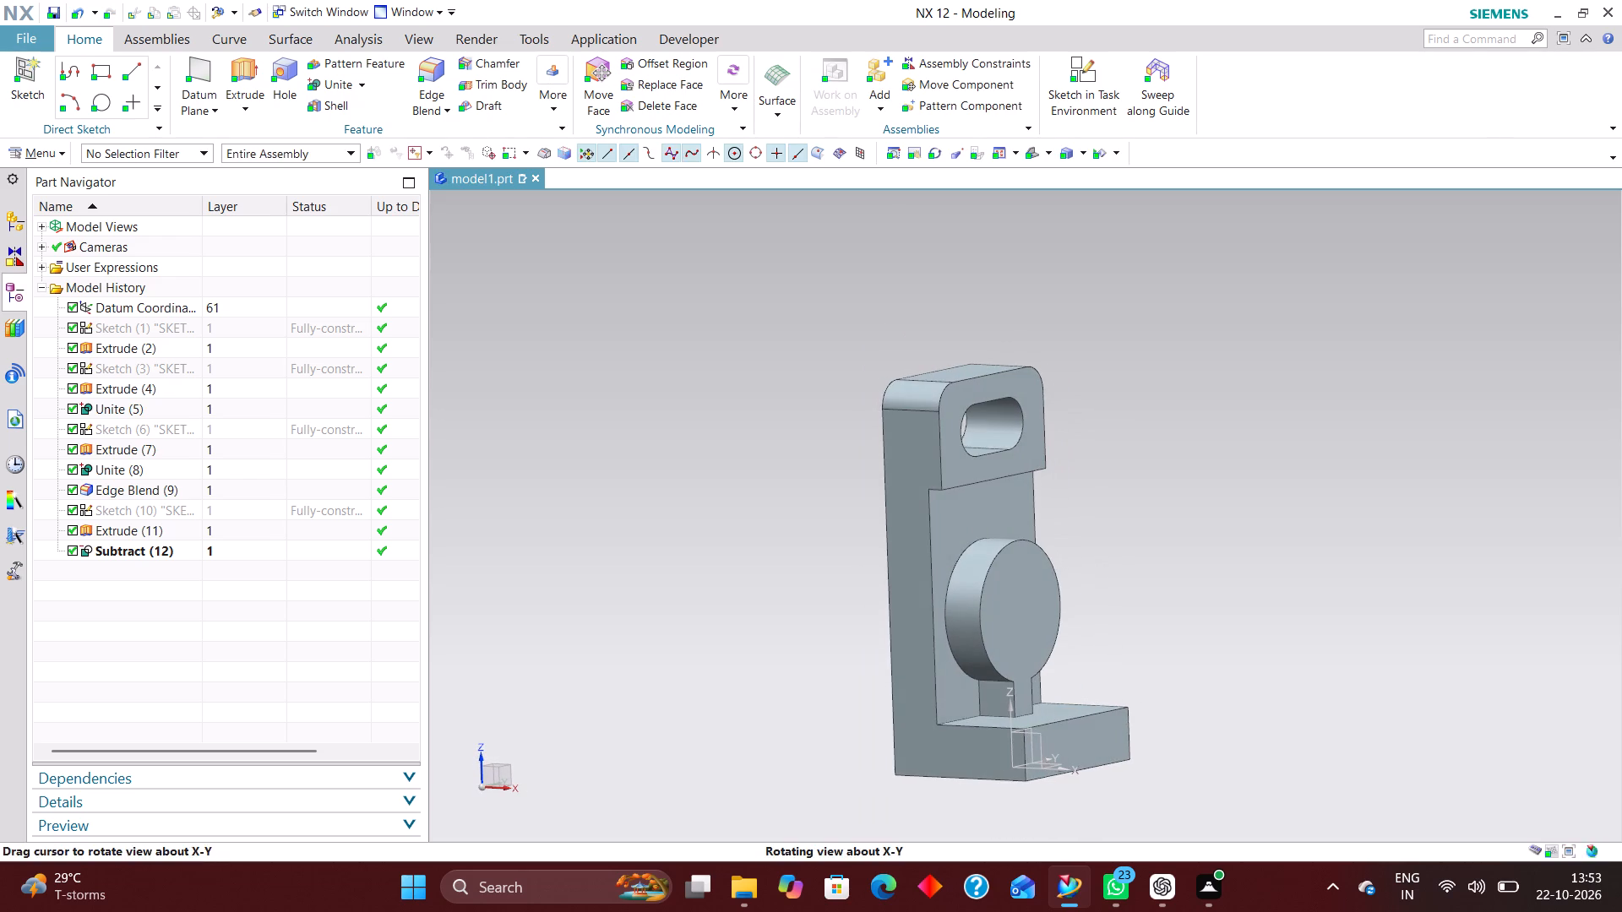
{"action": "scroll", "coordinate": [1113, 598], "scroll_direction": "up", "scroll_amount": 3}
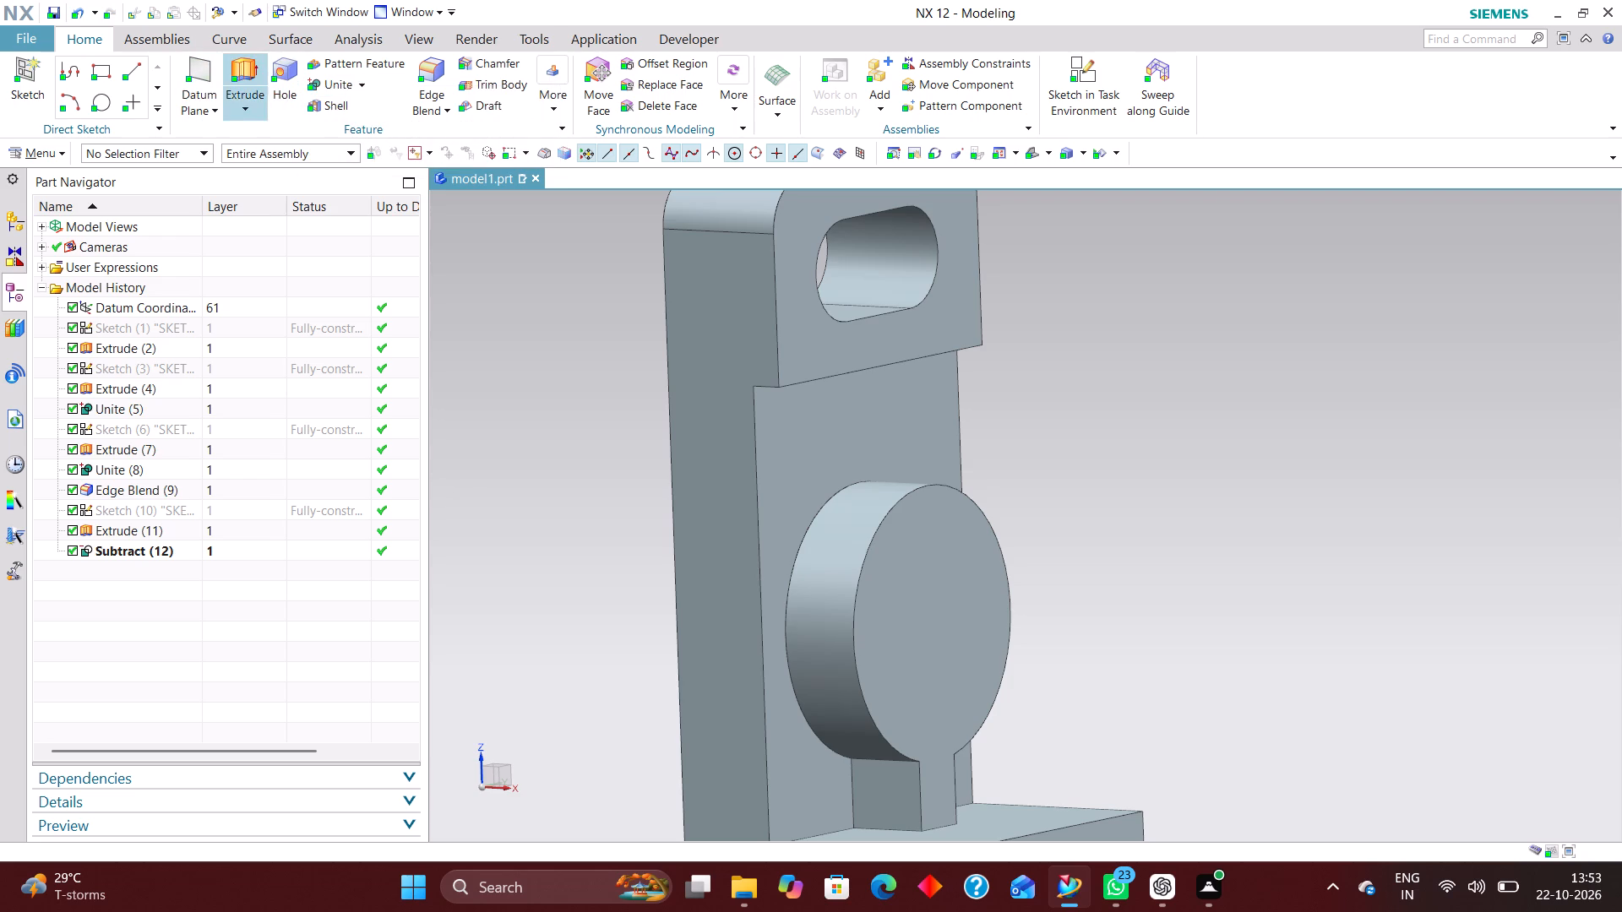
{"action": "left_click", "coordinate": [275, 76]}
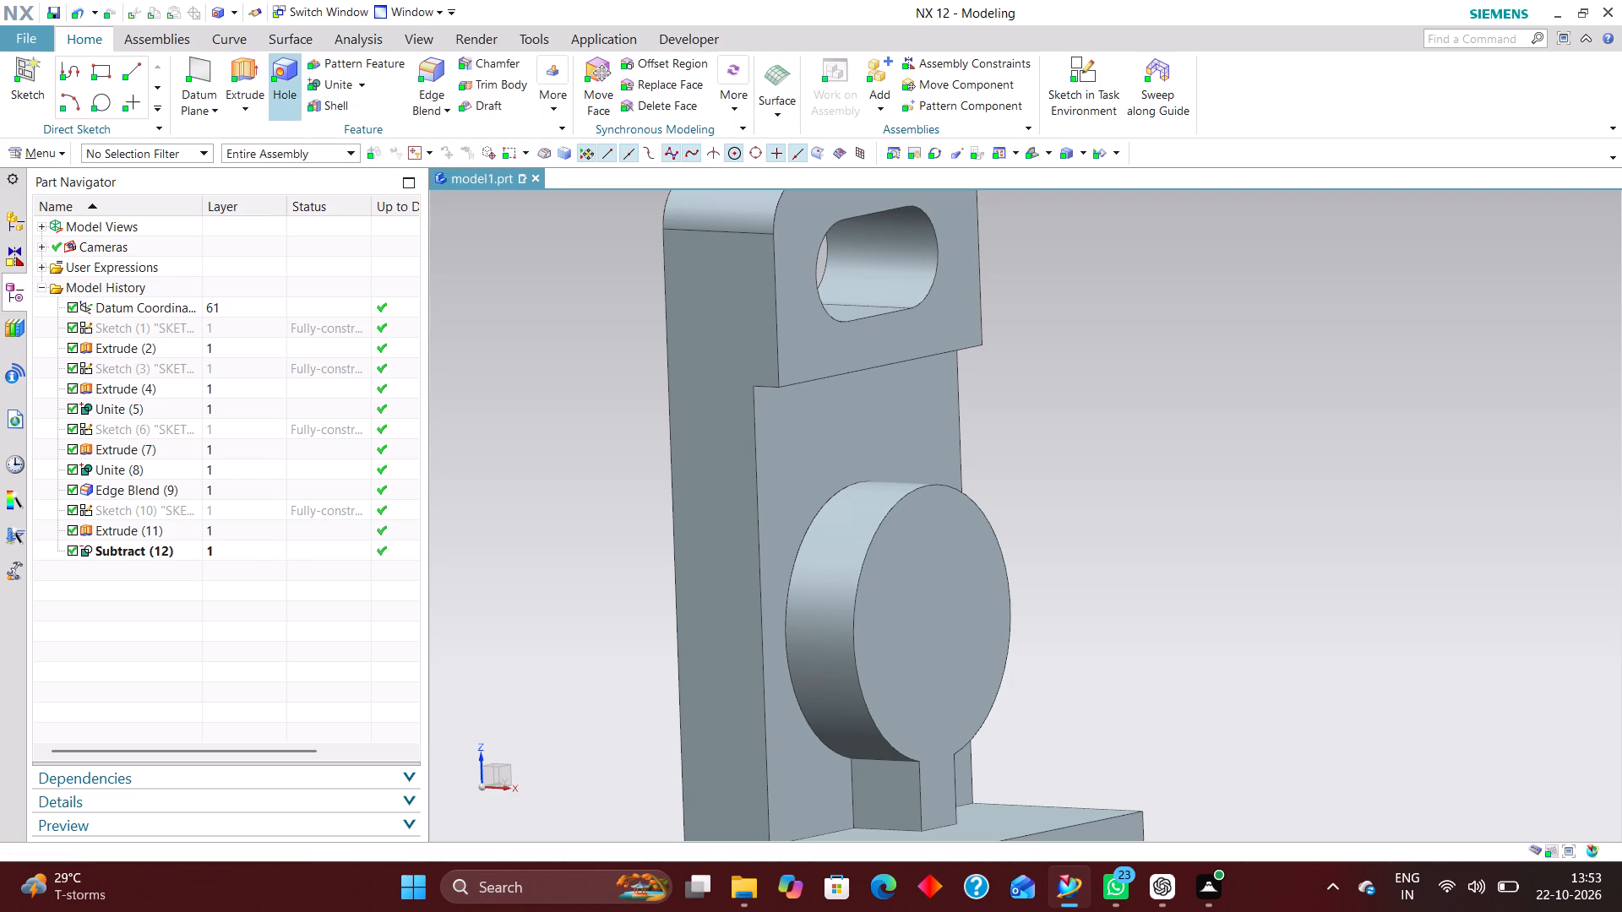
{"action": "left_click", "coordinate": [857, 670]}
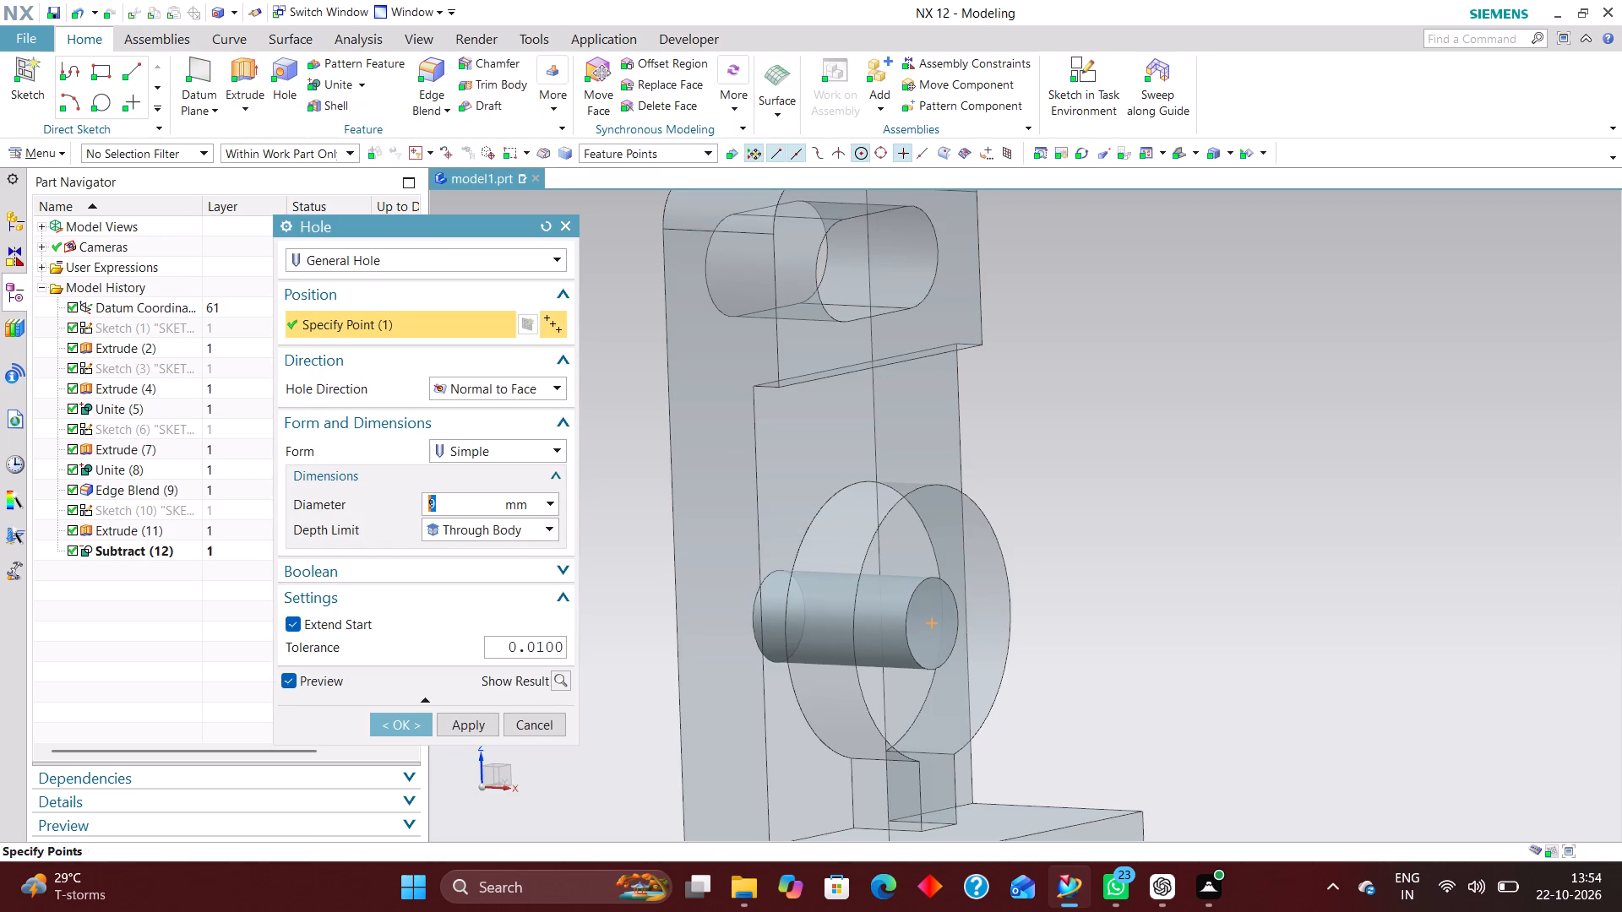
{"action": "type", "text": "16"}
{"action": "key", "text": "Return"}
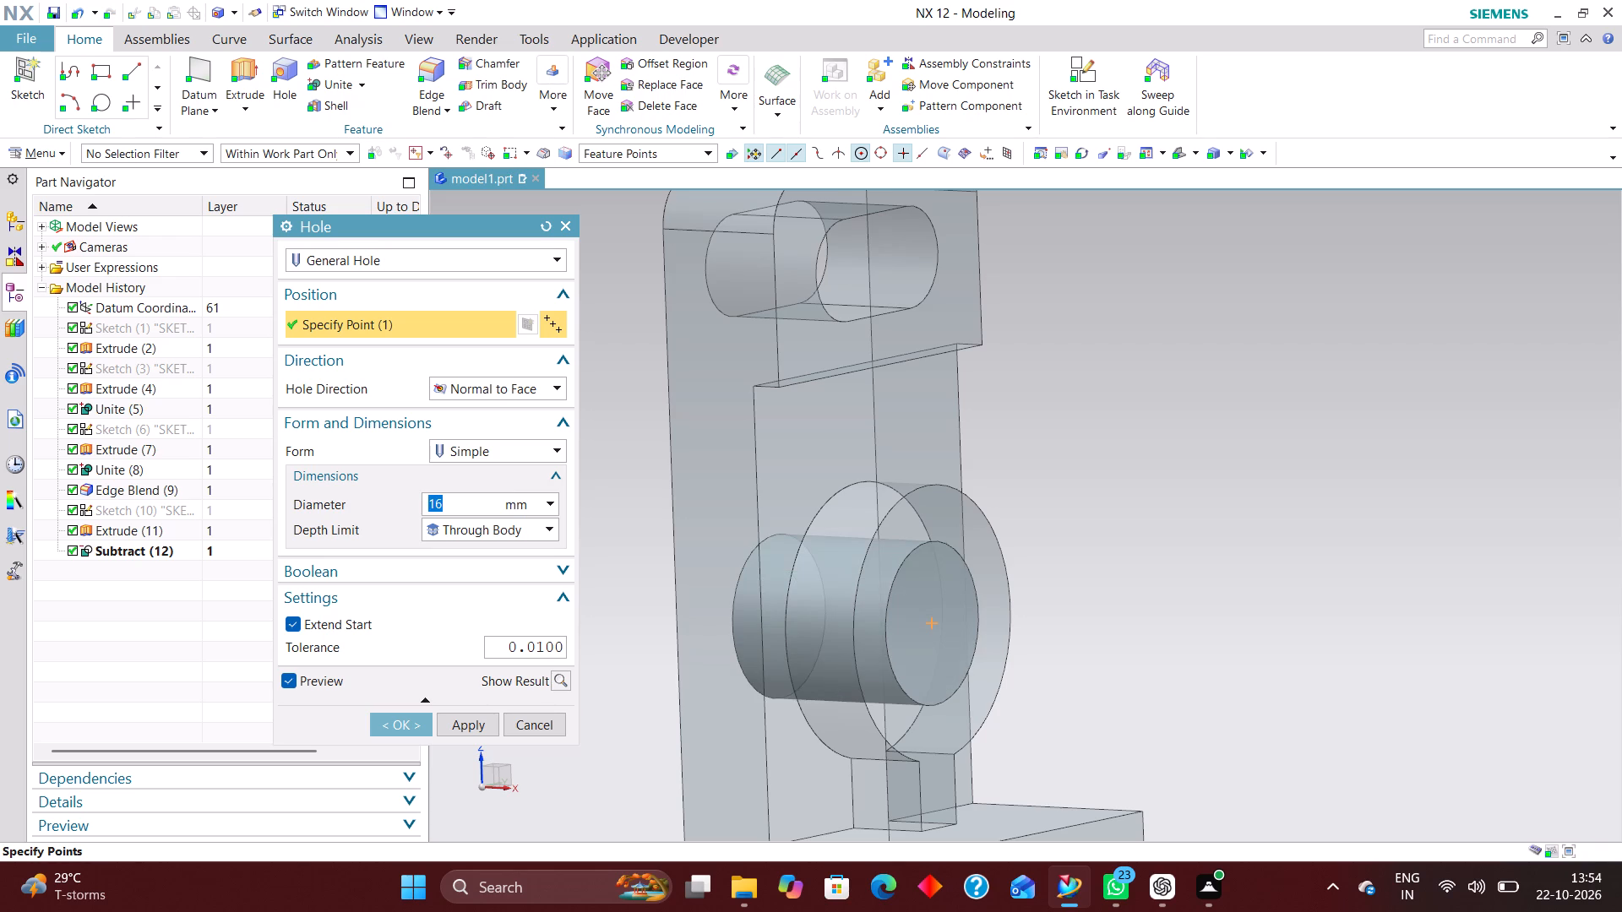
{"action": "left_click", "coordinate": [403, 718]}
Examine the bracket's slot, bored boss and base from the front, the side and oblique angles.
{"action": "scroll", "coordinate": [989, 432], "scroll_direction": "down", "scroll_amount": 4}
{"action": "middle_click_drag", "start_coordinate": [1046, 508], "coordinate": [965, 532]}
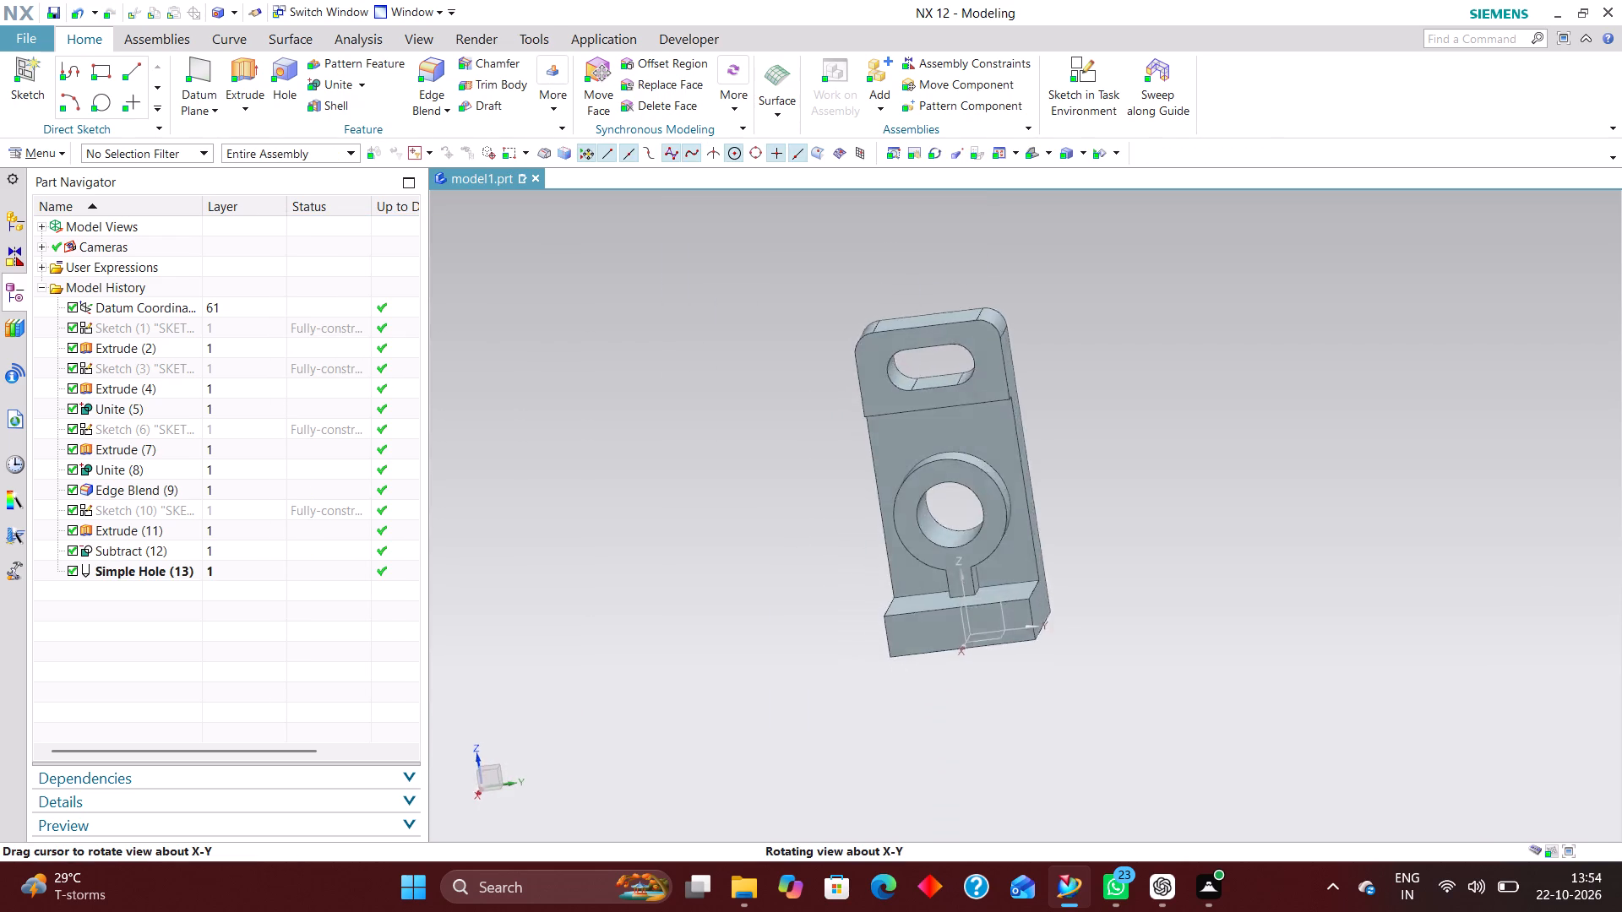
{"action": "middle_click_drag", "start_coordinate": [965, 532], "coordinate": [1064, 561]}
{"action": "middle_click_drag", "start_coordinate": [990, 520], "coordinate": [845, 606]}
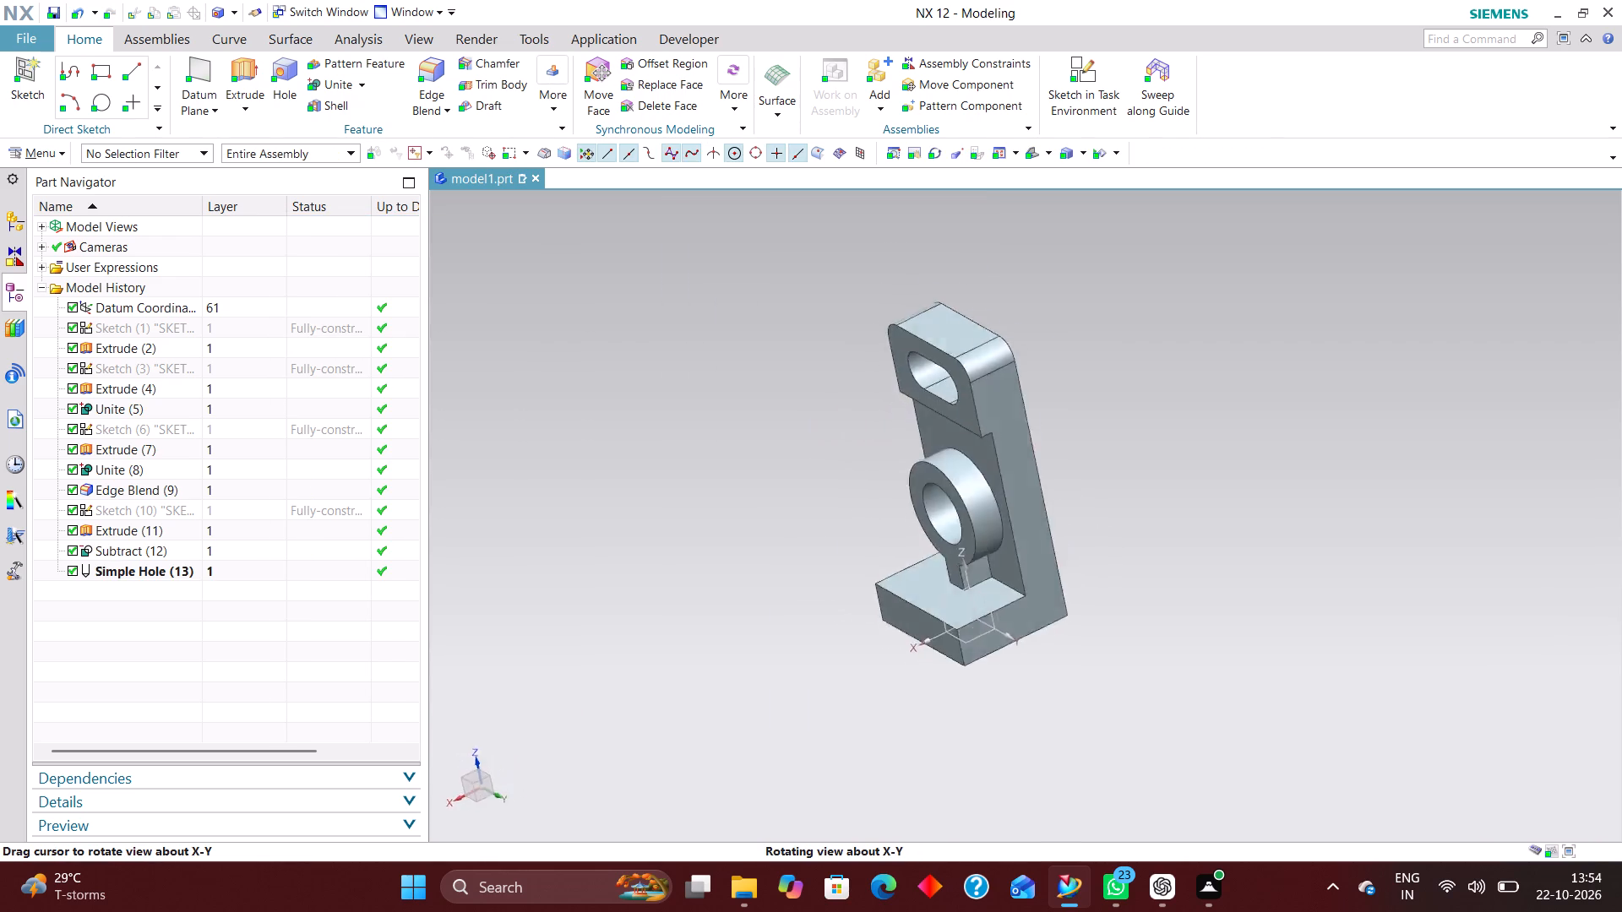
{"action": "middle_click_drag", "start_coordinate": [845, 606], "coordinate": [907, 615]}
{"action": "middle_click_drag", "start_coordinate": [1039, 611], "coordinate": [1066, 638]}
{"action": "scroll", "coordinate": [1078, 671], "scroll_direction": "up", "scroll_amount": 1}
{"action": "middle_click_drag", "start_coordinate": [1092, 660], "coordinate": [1088, 658]}
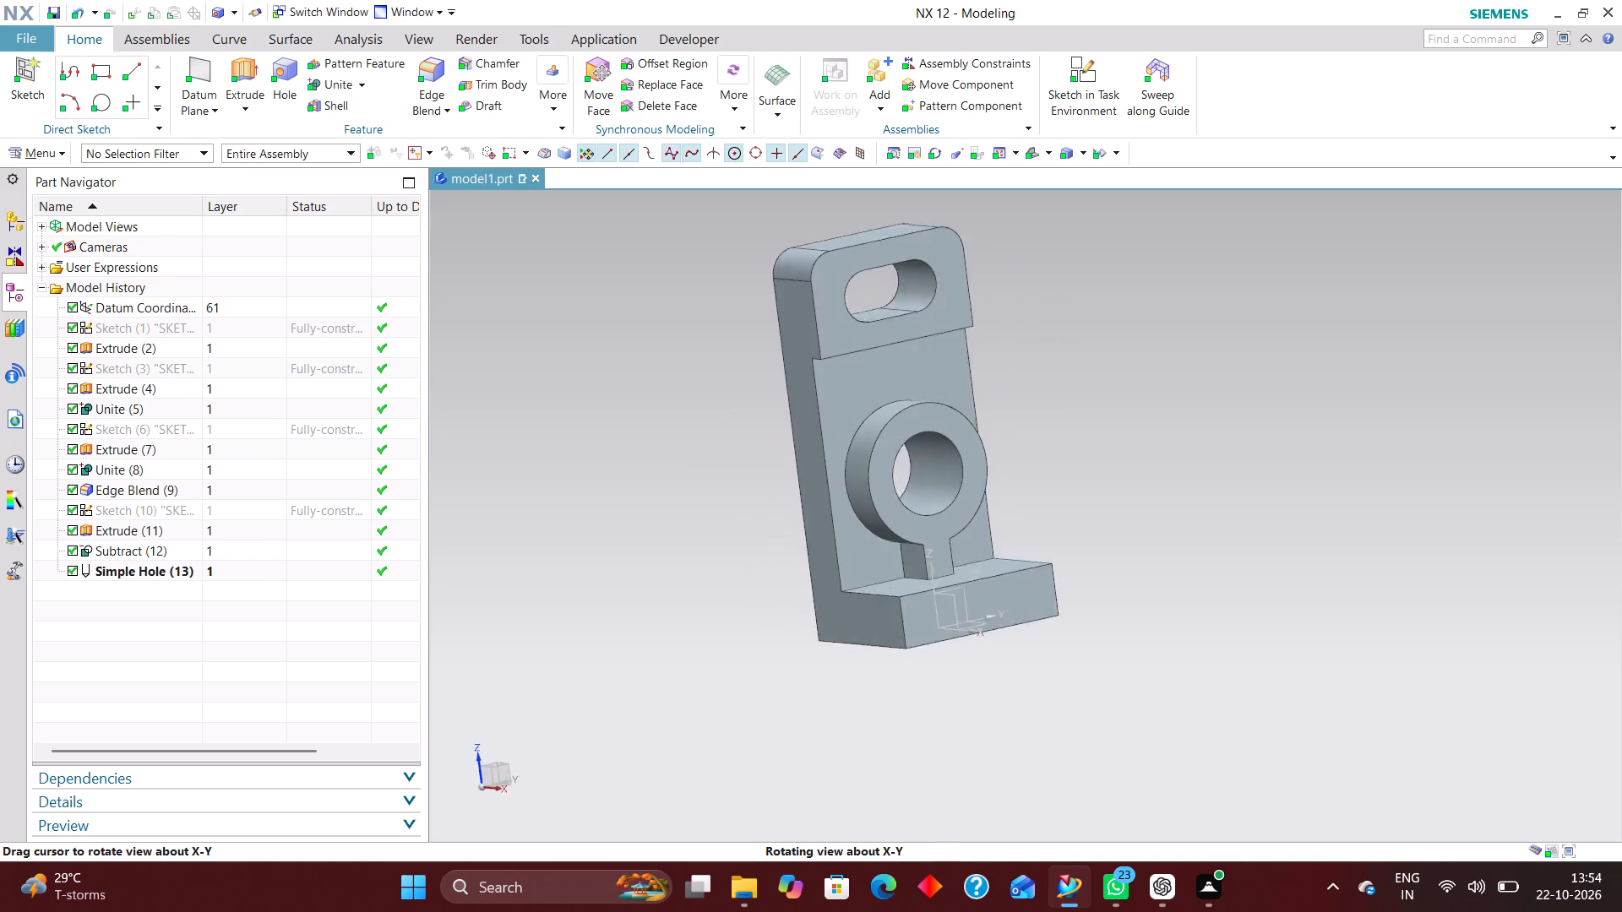
{"action": "middle_click_drag", "start_coordinate": [1088, 658], "coordinate": [1060, 687]}
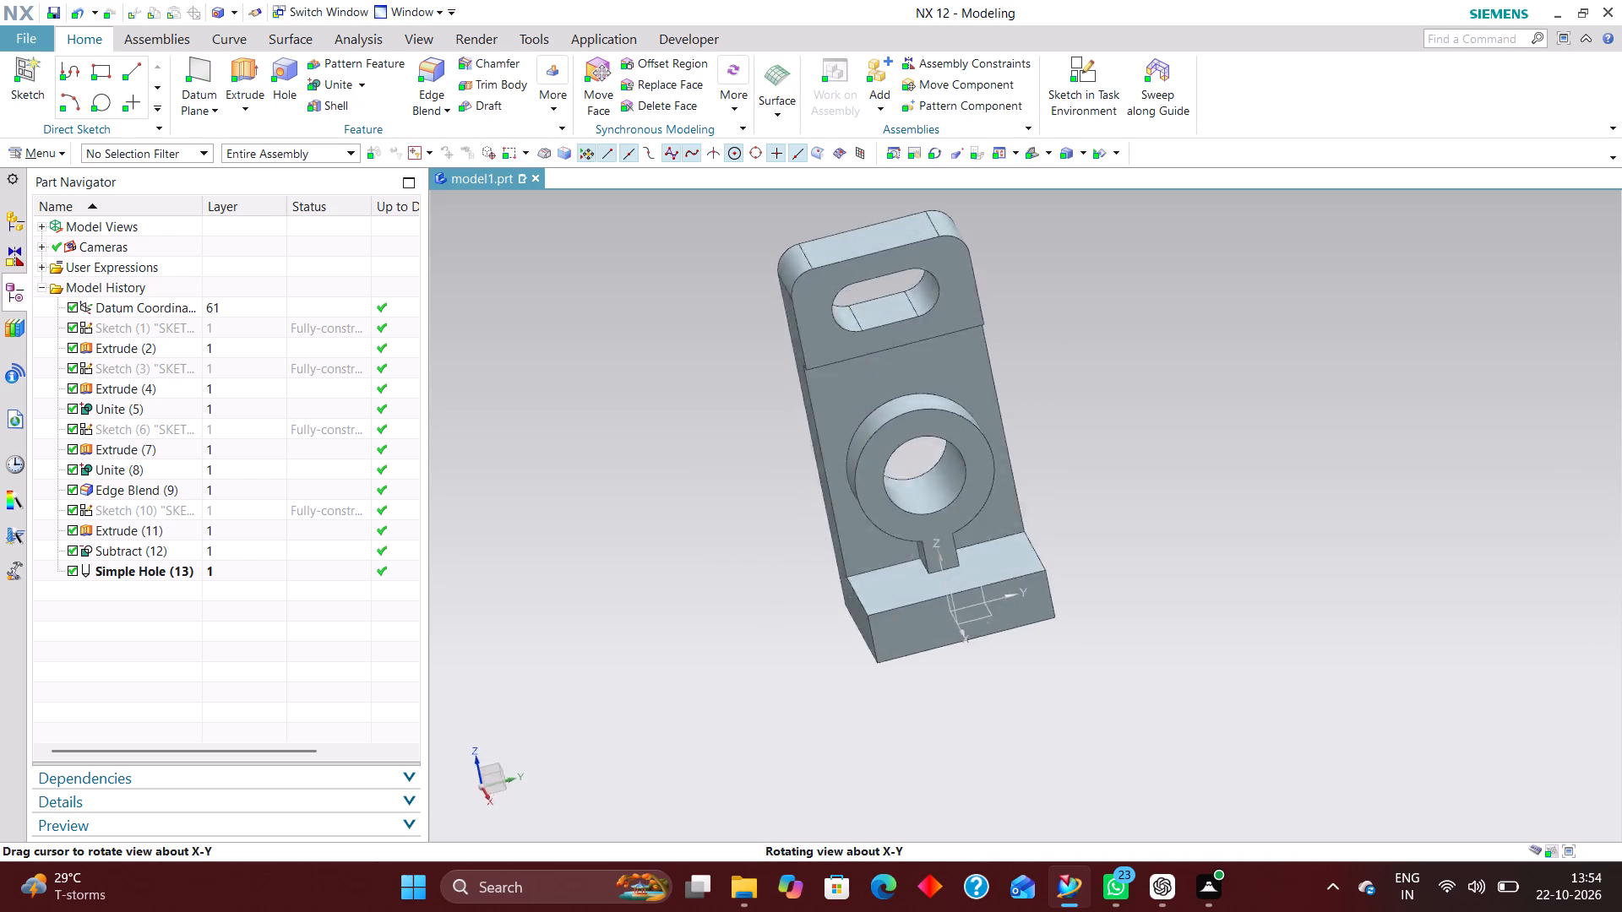
{"action": "middle_click_drag", "start_coordinate": [1060, 687], "coordinate": [1113, 703]}
{"action": "scroll", "coordinate": [1176, 698], "scroll_direction": "down", "scroll_amount": 2}
{"action": "middle_click_drag", "start_coordinate": [1174, 695], "coordinate": [1157, 622]}
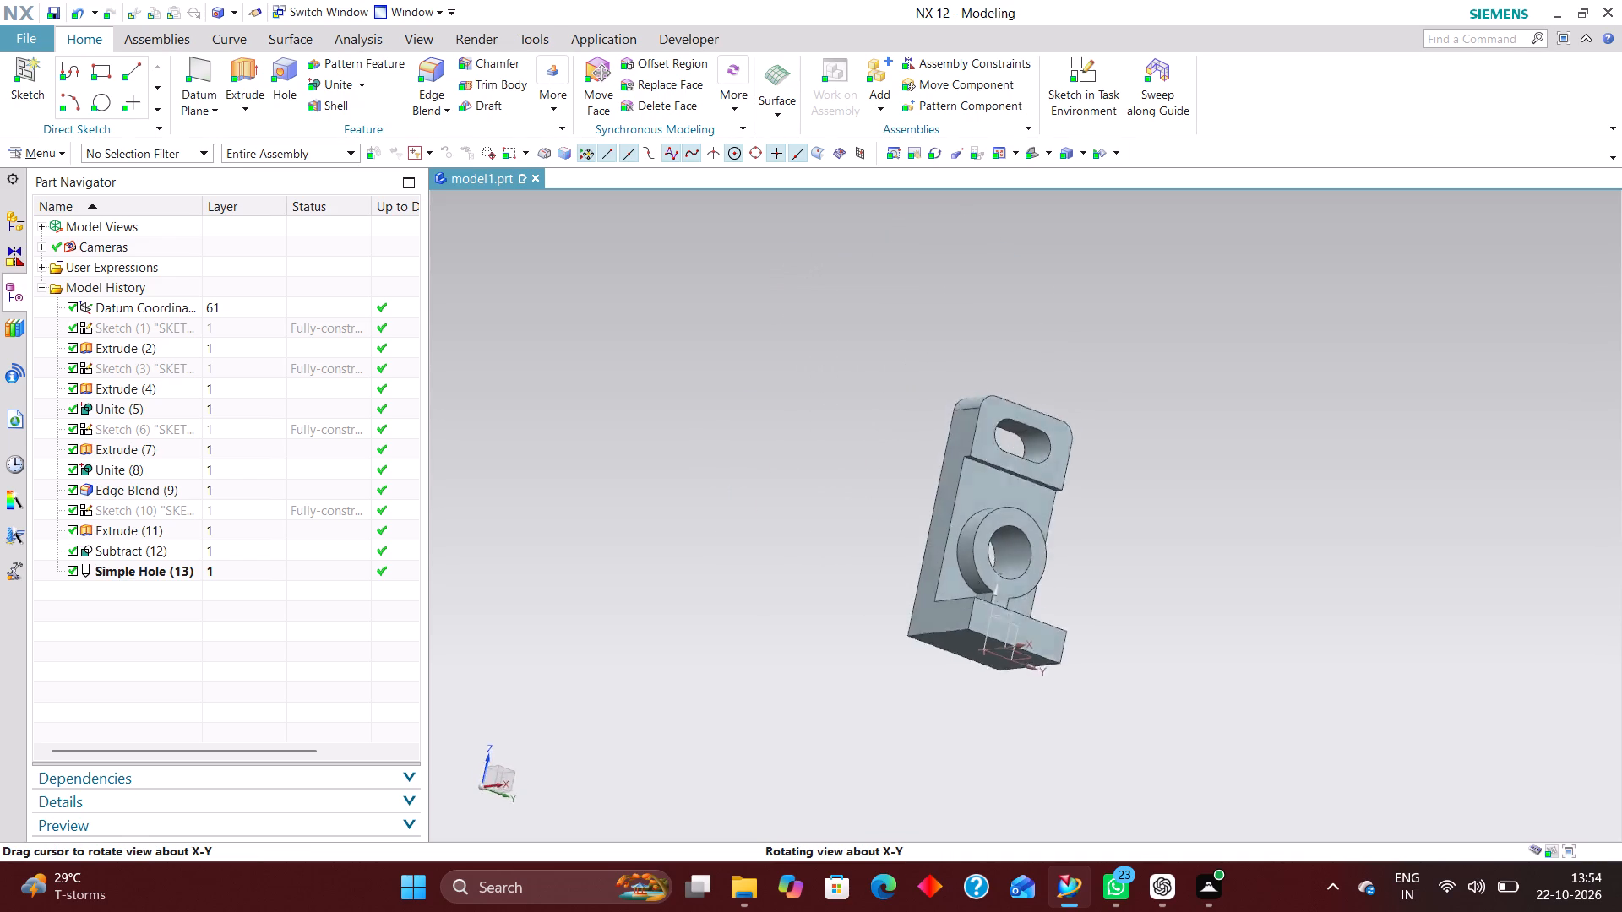
{"action": "middle_click_drag", "start_coordinate": [1157, 622], "coordinate": [1168, 656]}
{"action": "scroll", "coordinate": [896, 593], "scroll_direction": "up", "scroll_amount": 4}
{"action": "scroll", "coordinate": [762, 621], "scroll_direction": "down", "scroll_amount": 3}
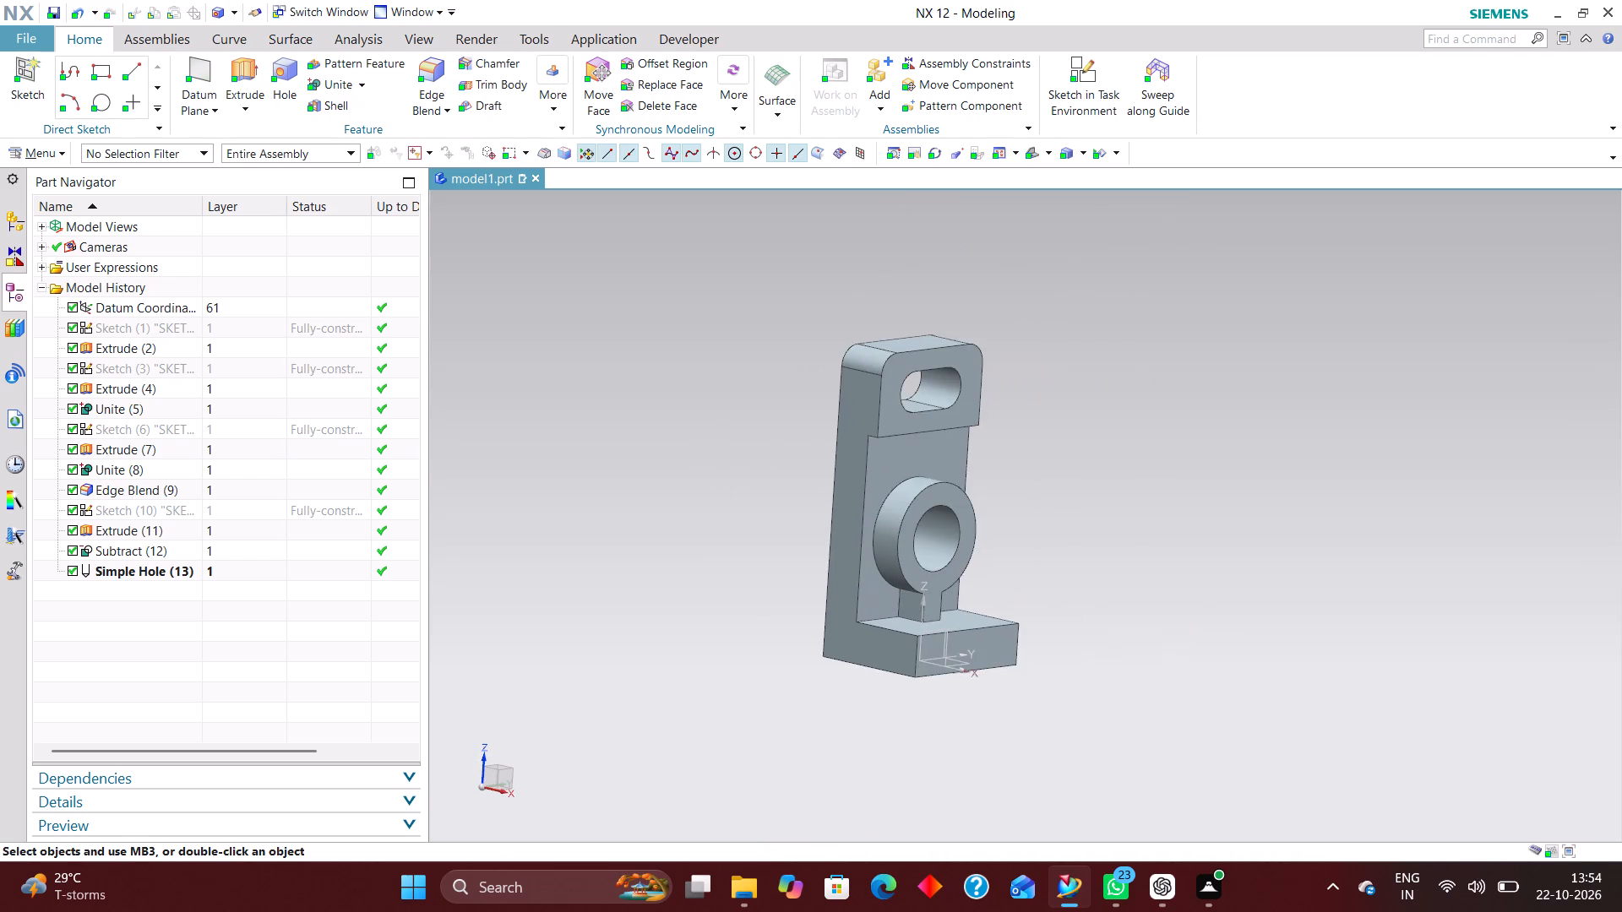
{"action": "middle_click_drag", "start_coordinate": [1092, 604], "coordinate": [1084, 598]}
{"action": "scroll", "coordinate": [928, 593], "scroll_direction": "up", "scroll_amount": 3}
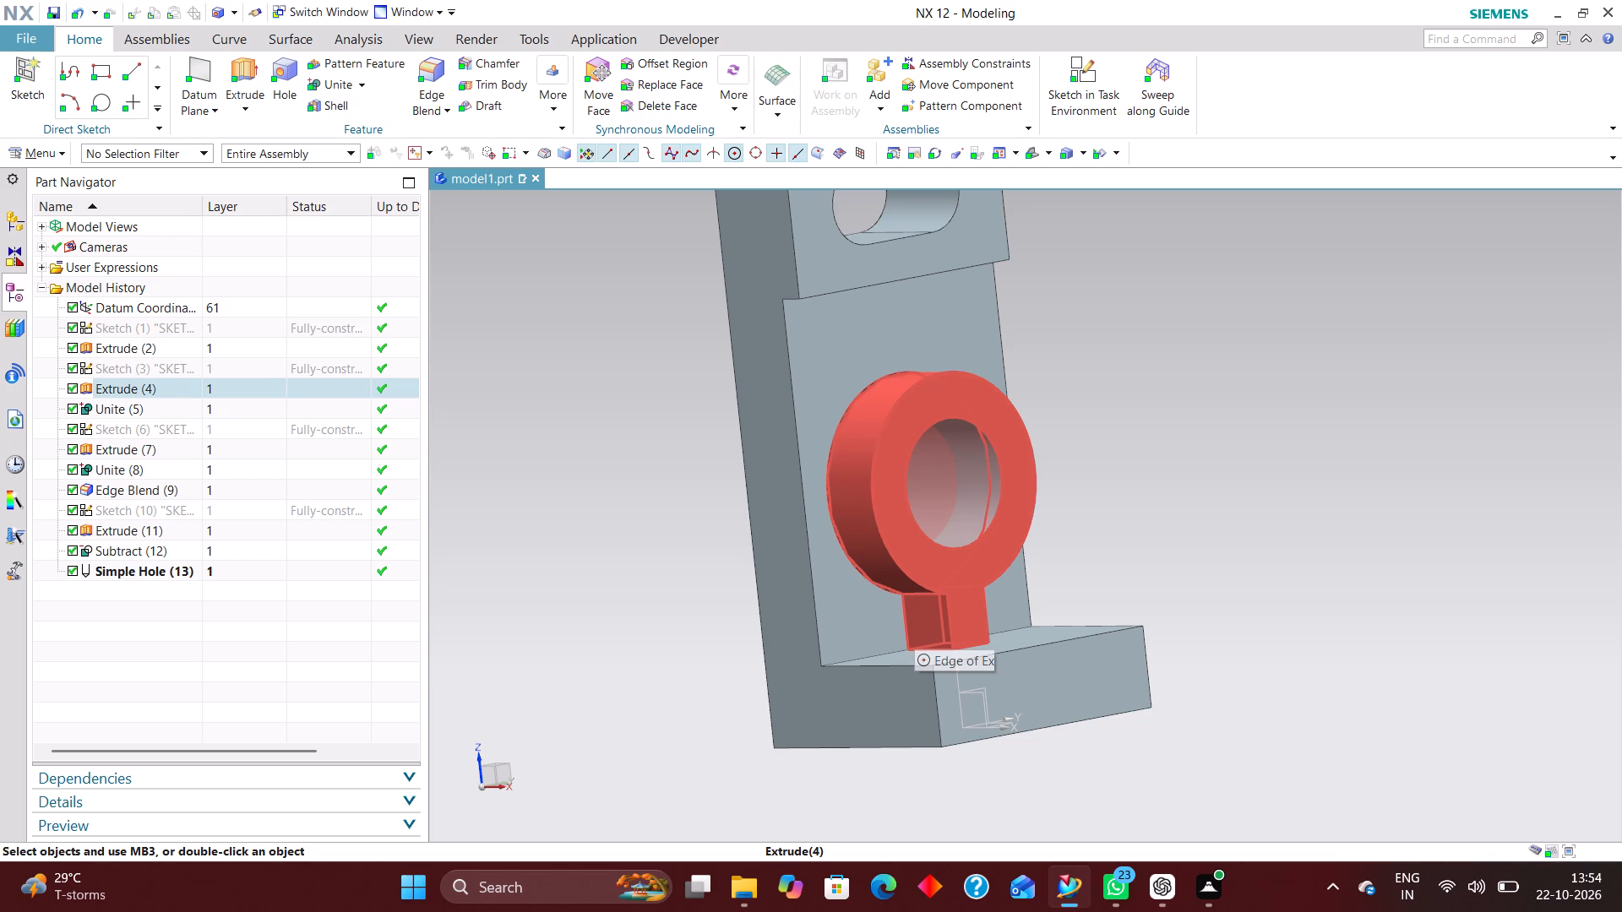
{"action": "middle_click_drag", "start_coordinate": [1223, 578], "coordinate": [1262, 597]}
{"action": "scroll", "coordinate": [1222, 600], "scroll_direction": "up", "scroll_amount": 1}
{"action": "scroll", "coordinate": [1115, 763], "scroll_direction": "down", "scroll_amount": 3}
{"action": "middle_click_drag", "start_coordinate": [1135, 745], "coordinate": [1125, 761]}
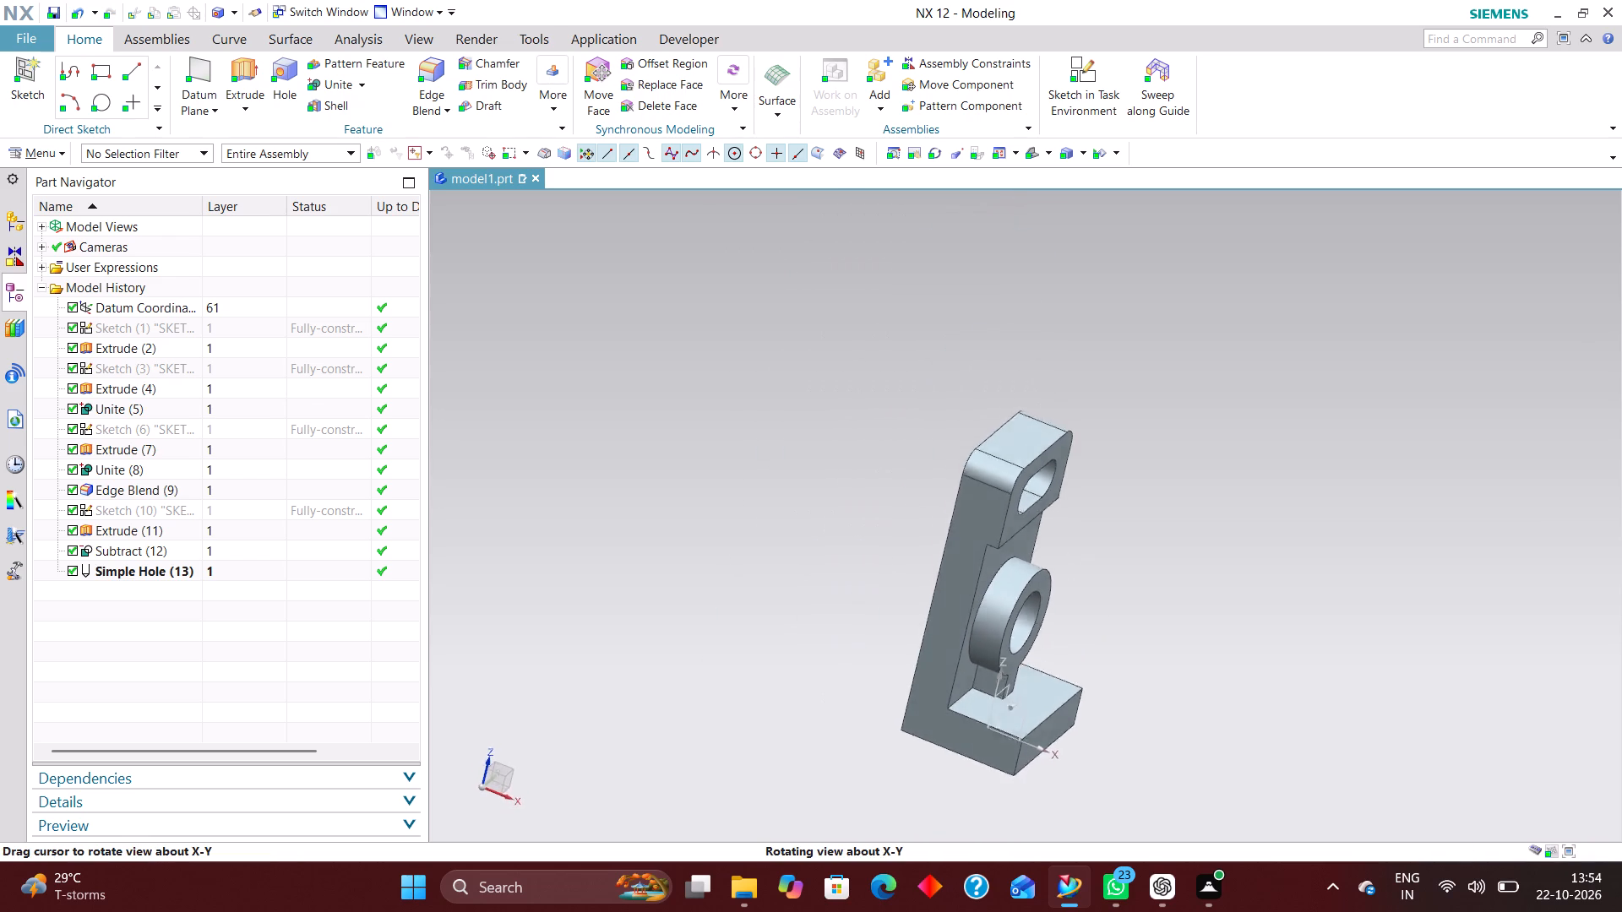
{"action": "middle_click_drag", "start_coordinate": [1125, 761], "coordinate": [1115, 767]}
{"action": "scroll", "coordinate": [1125, 748], "scroll_direction": "up", "scroll_amount": 3}
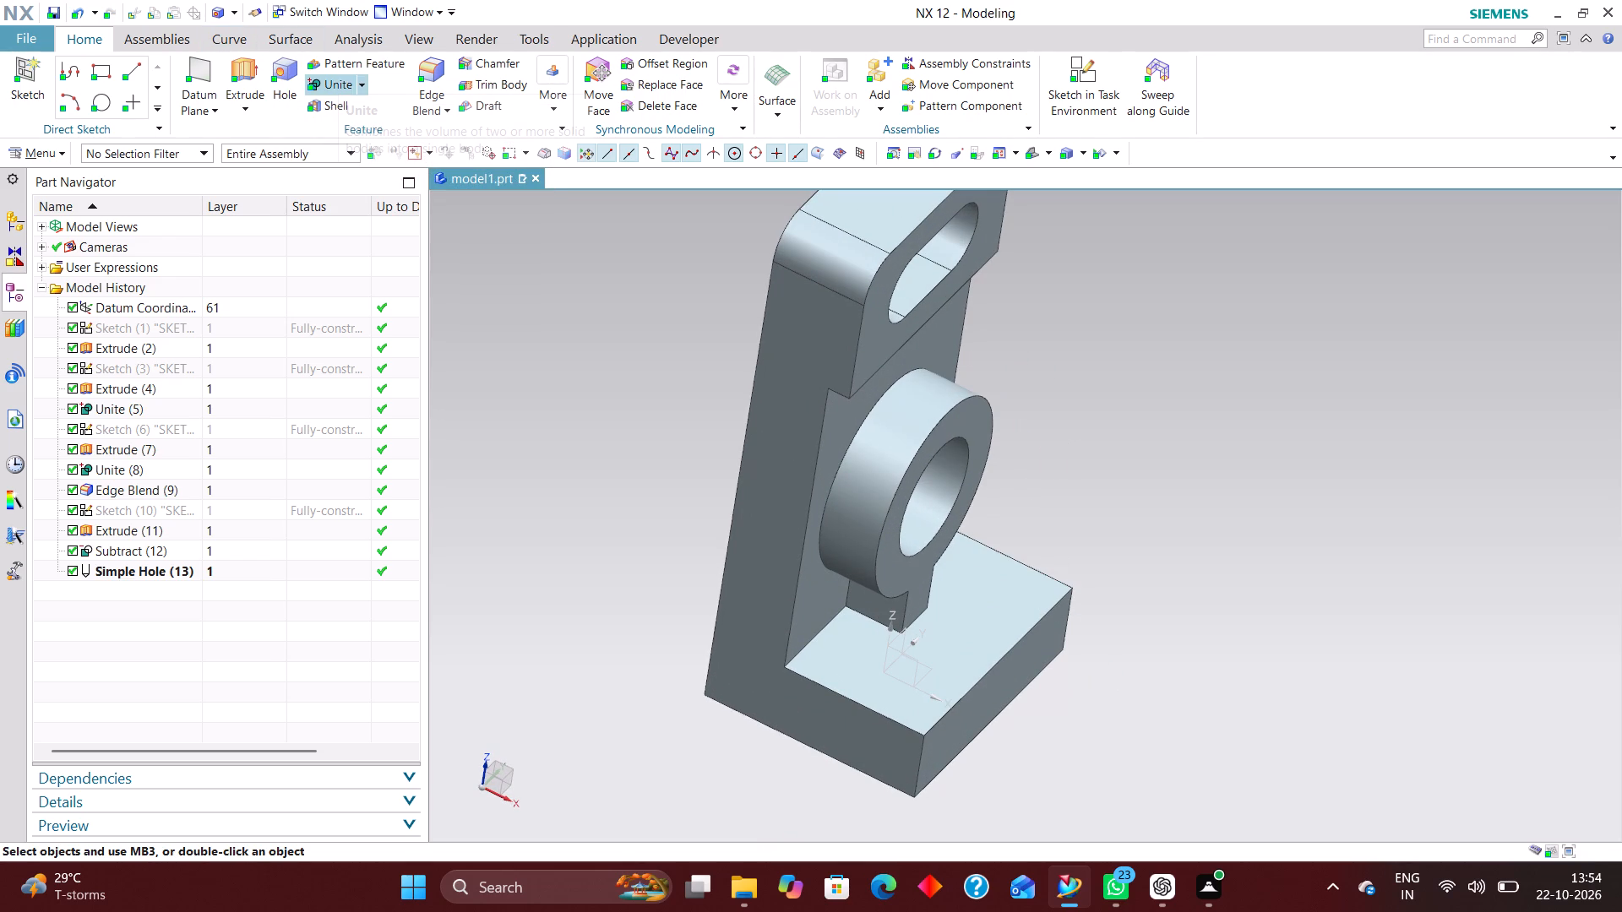
Start a new sketch on the horizontal XY plane of the datum coordinate system at the bracket's base.
{"action": "left_click", "coordinate": [1087, 79]}
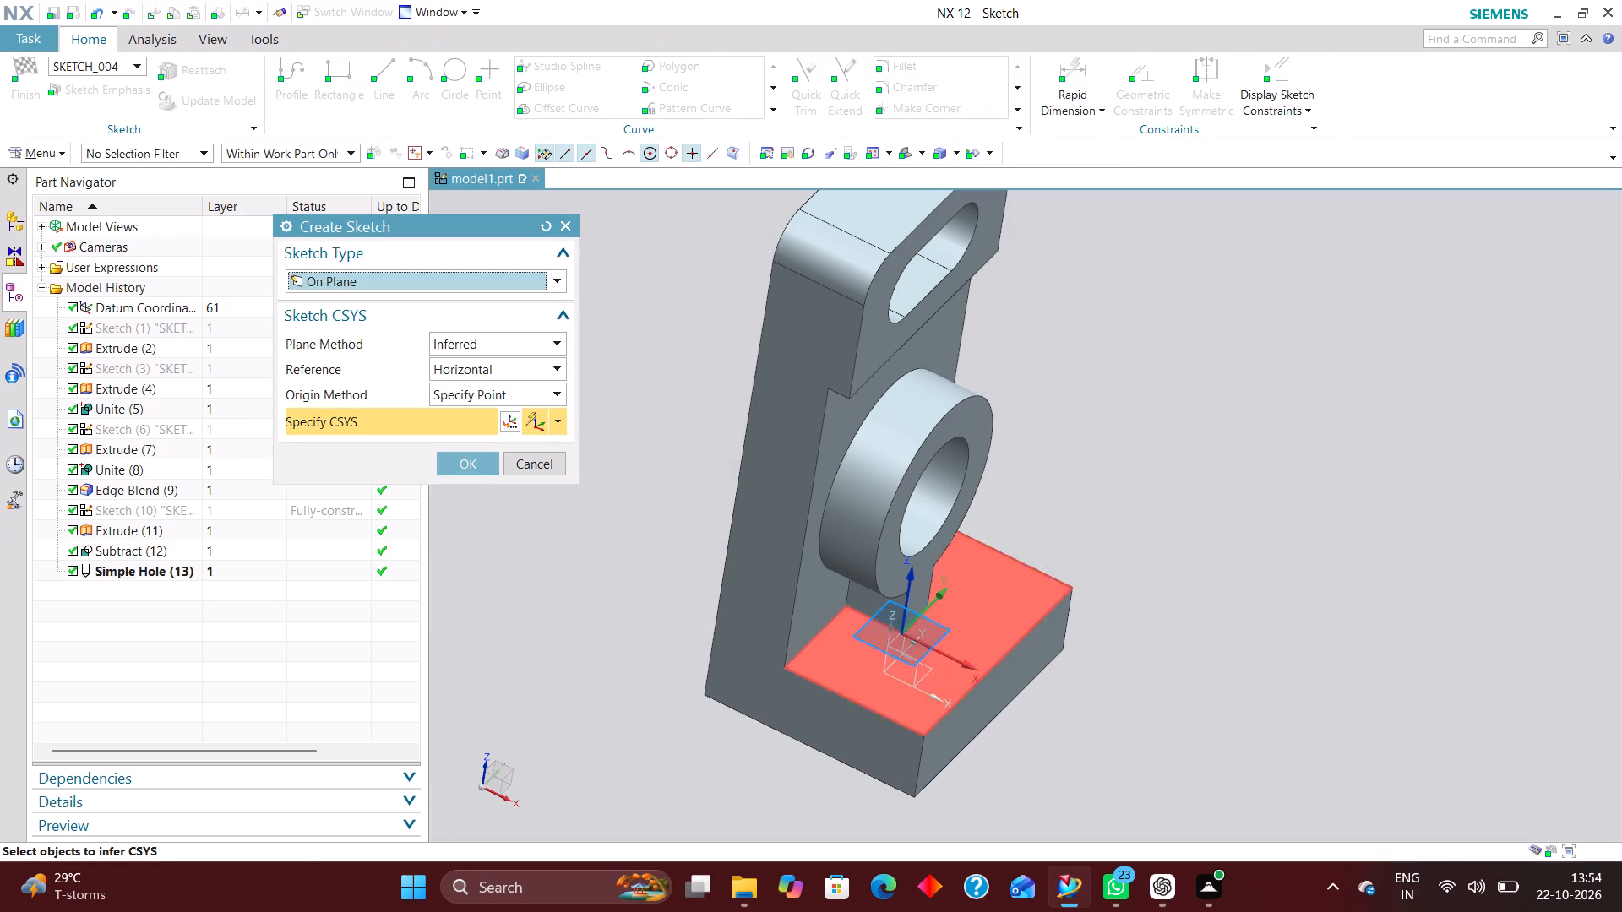
{"action": "middle_click_drag", "start_coordinate": [1009, 719], "coordinate": [969, 693]}
{"action": "left_click", "coordinate": [969, 719]}
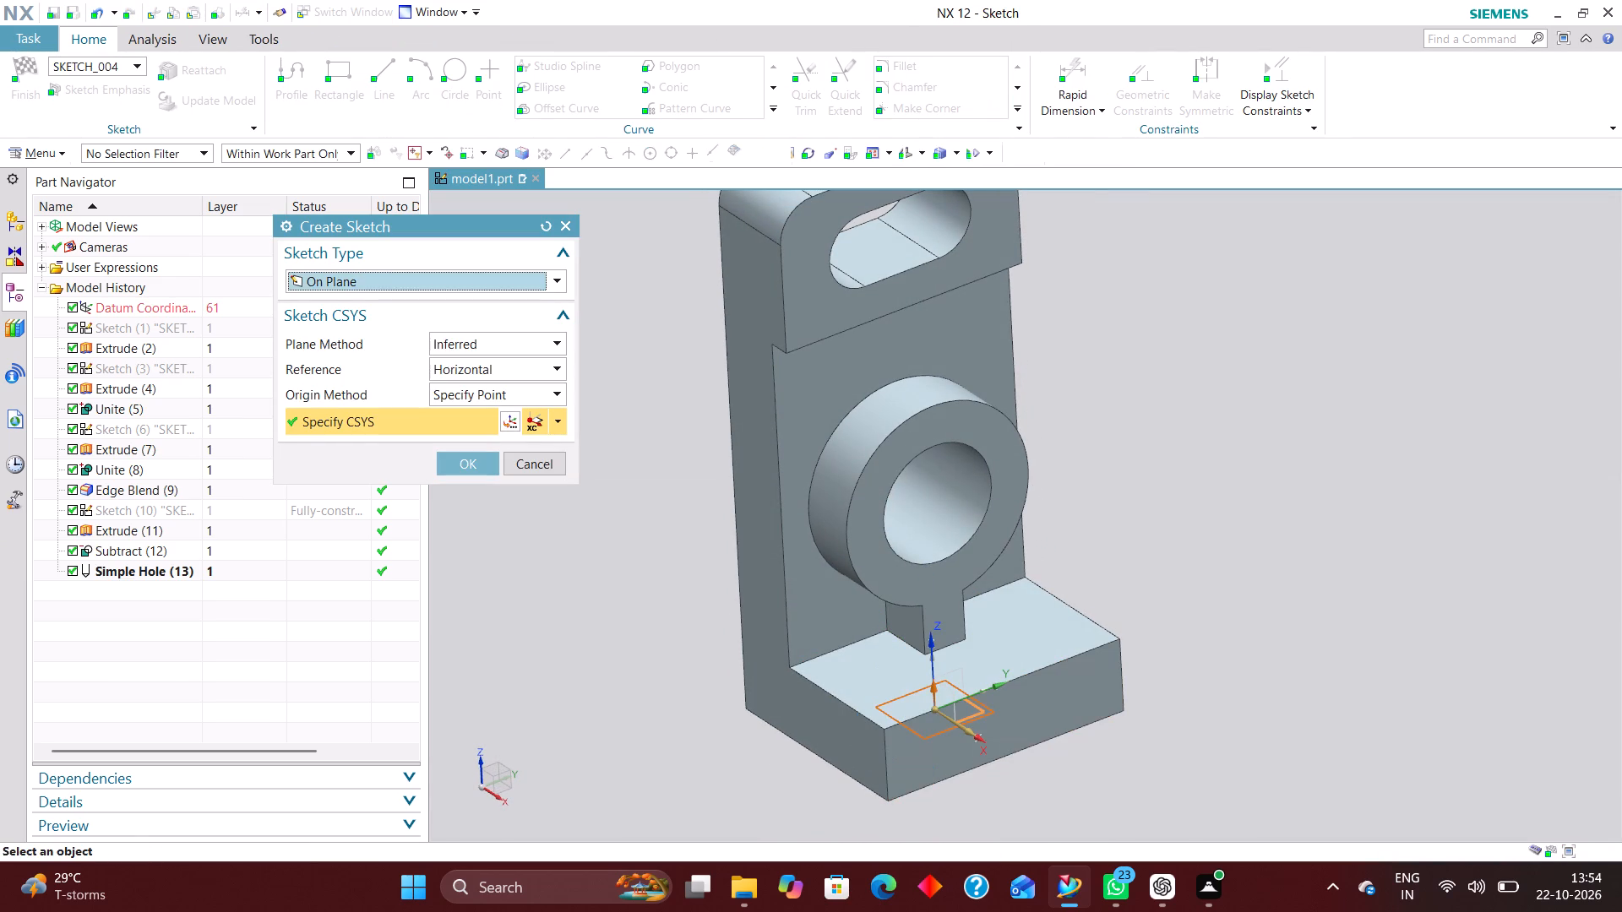
{"action": "left_click", "coordinate": [460, 463]}
Sketch a circle about 6 mm in diameter near the base's outer corner, centred about X 9.7, Y 13 mm.
{"action": "scroll", "coordinate": [645, 602], "scroll_direction": "down", "scroll_amount": 3}
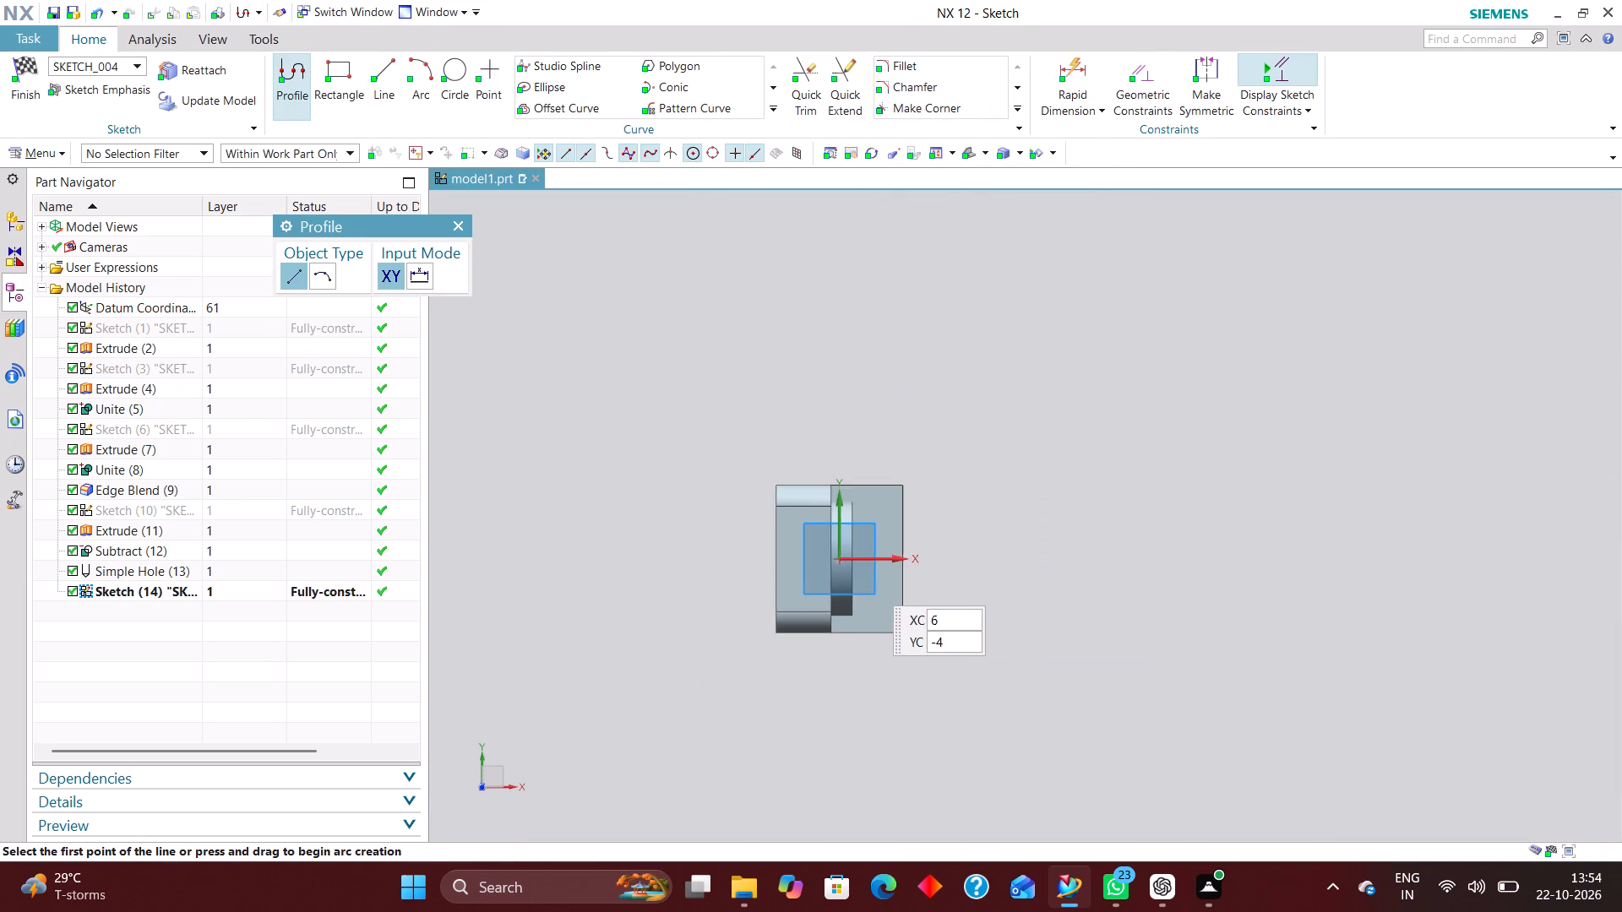
{"action": "scroll", "coordinate": [865, 576], "scroll_direction": "up", "scroll_amount": 3}
{"action": "left_click", "coordinate": [444, 69]}
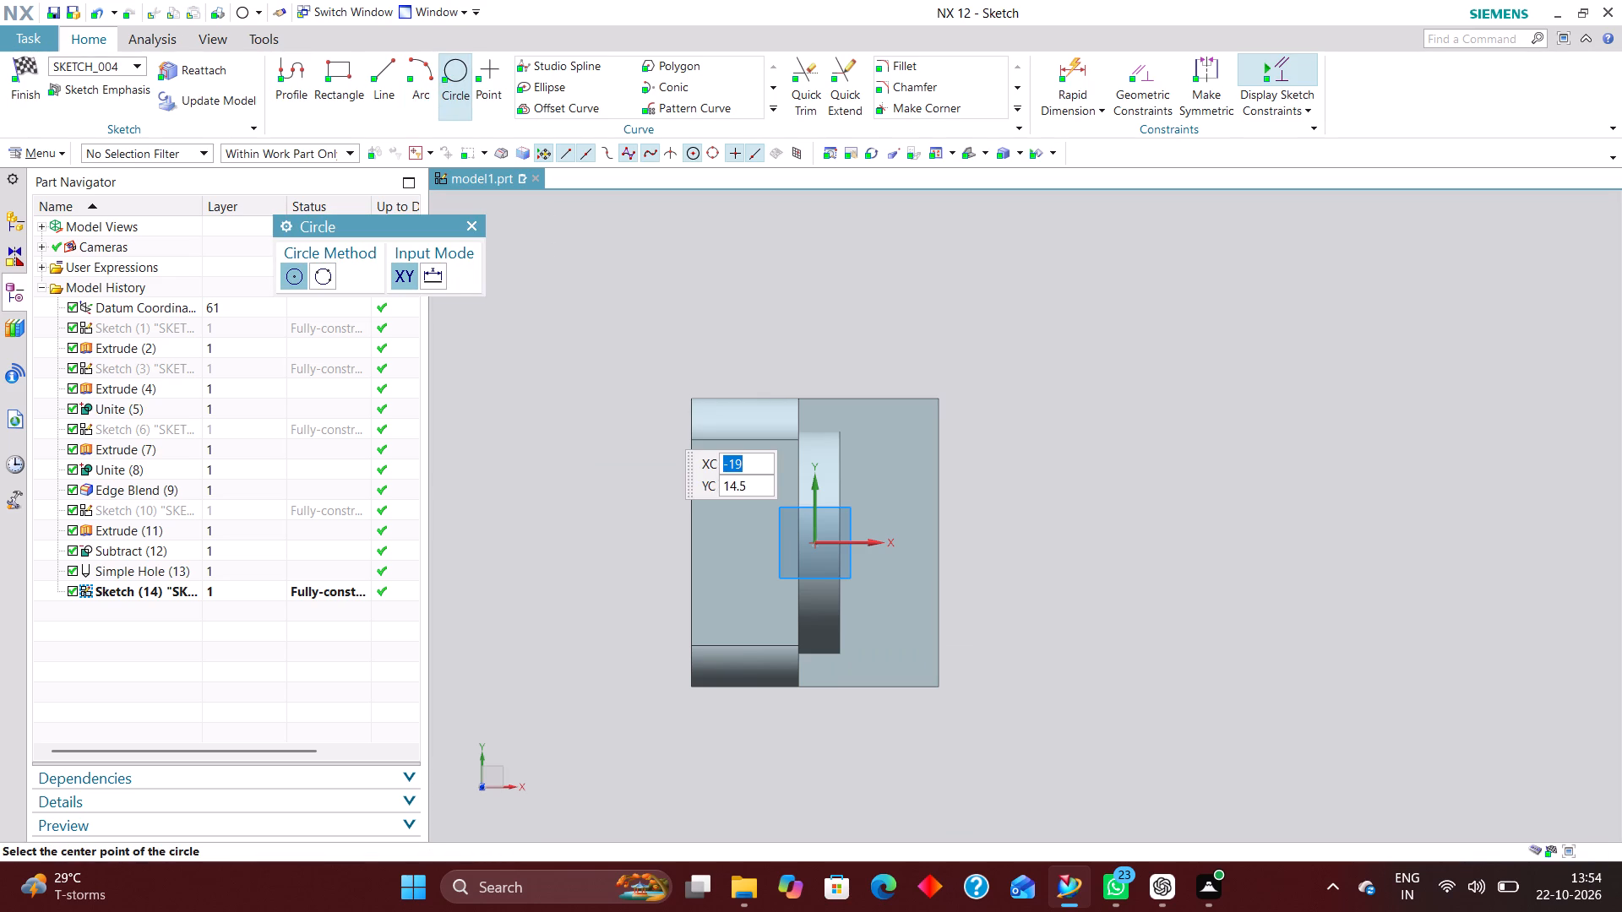
{"action": "scroll", "coordinate": [880, 480], "scroll_direction": "up", "scroll_amount": 4}
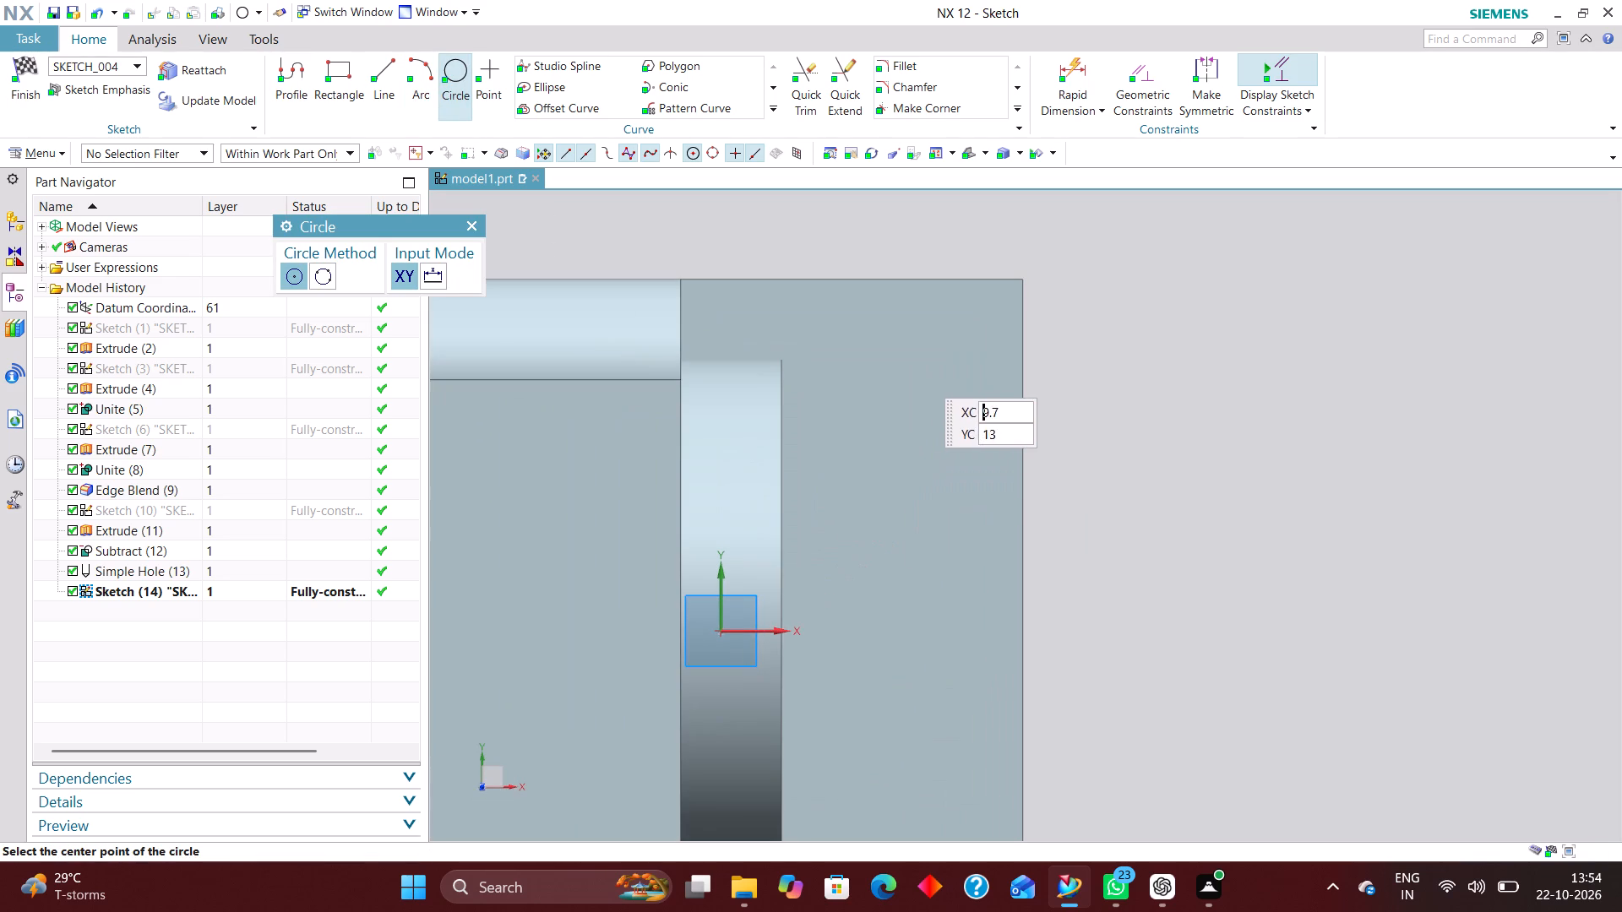
{"action": "left_click", "coordinate": [917, 370]}
{"action": "left_click", "coordinate": [951, 420]}
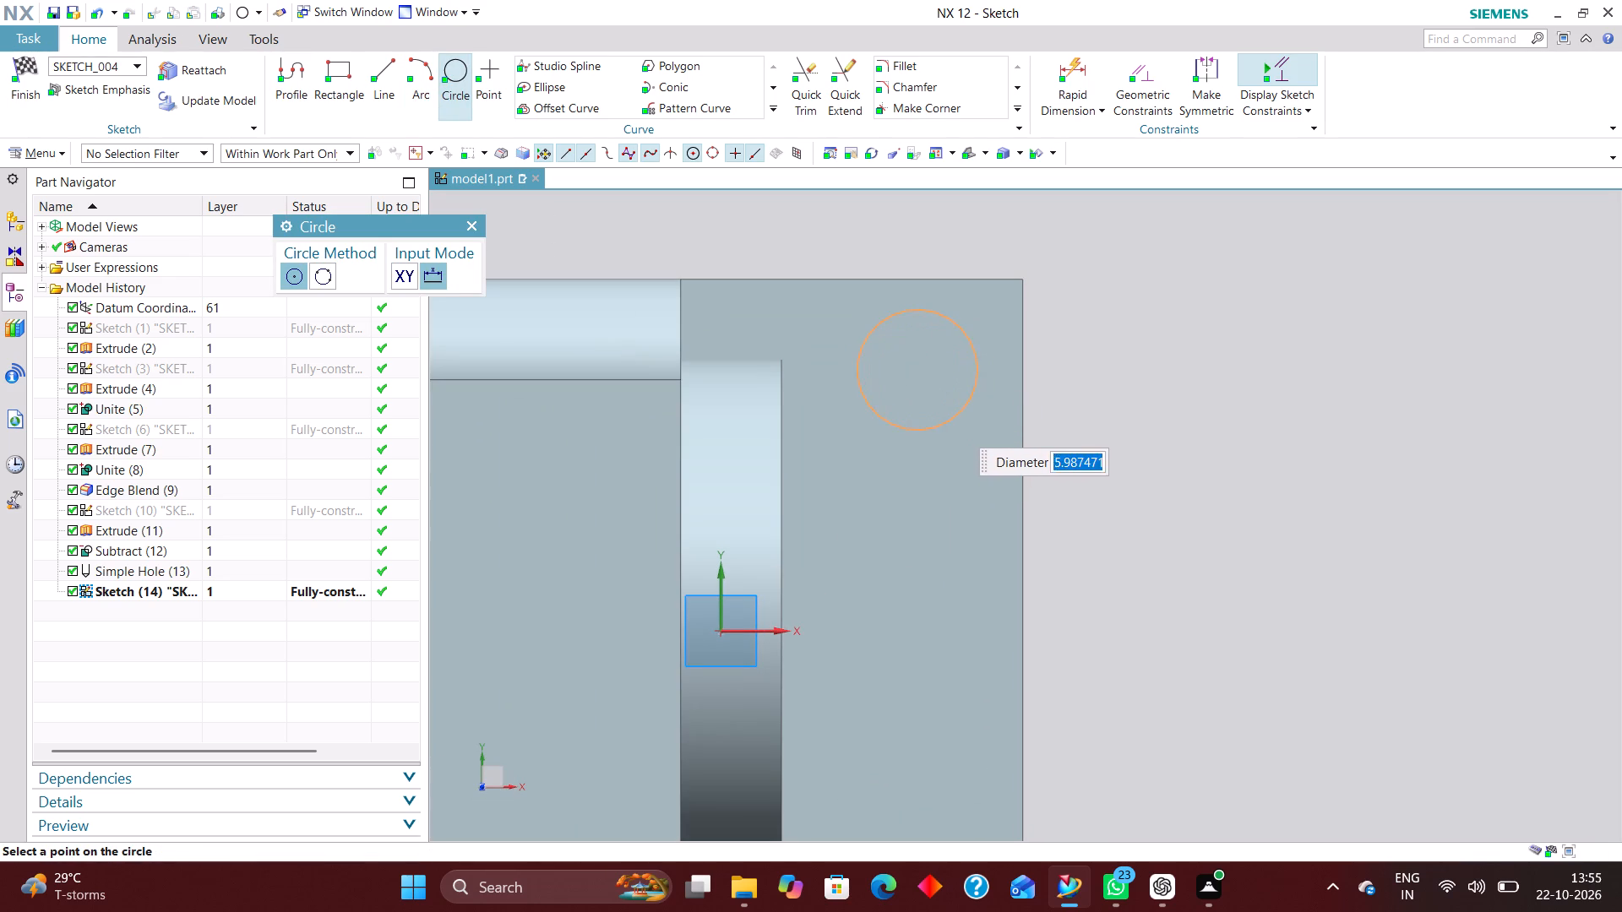
{"action": "left_click", "coordinate": [468, 225]}
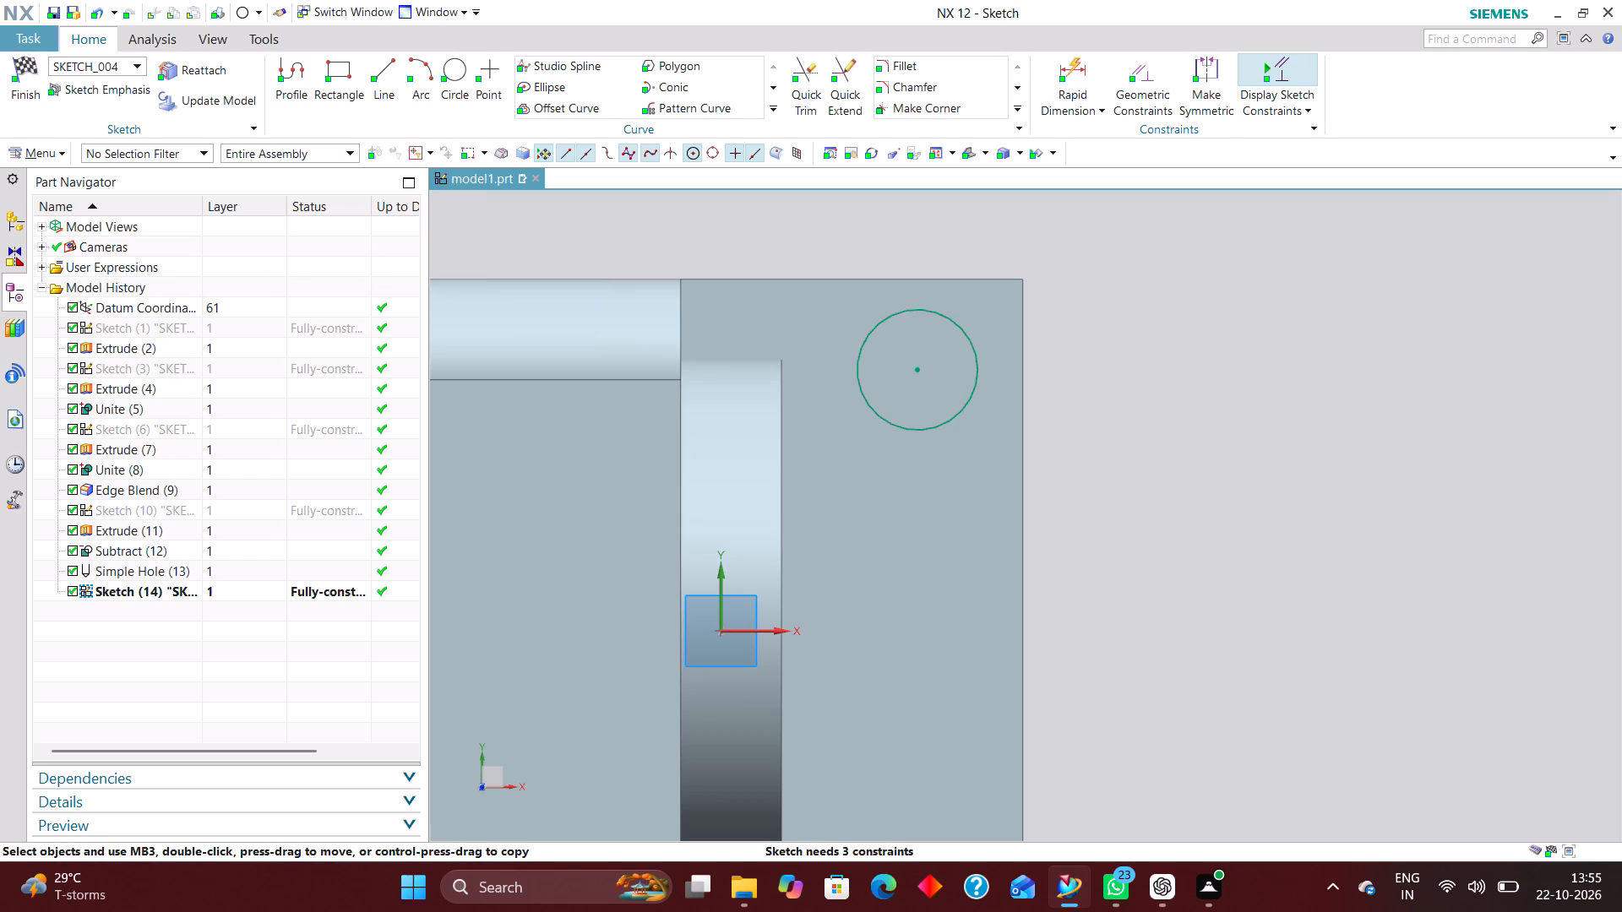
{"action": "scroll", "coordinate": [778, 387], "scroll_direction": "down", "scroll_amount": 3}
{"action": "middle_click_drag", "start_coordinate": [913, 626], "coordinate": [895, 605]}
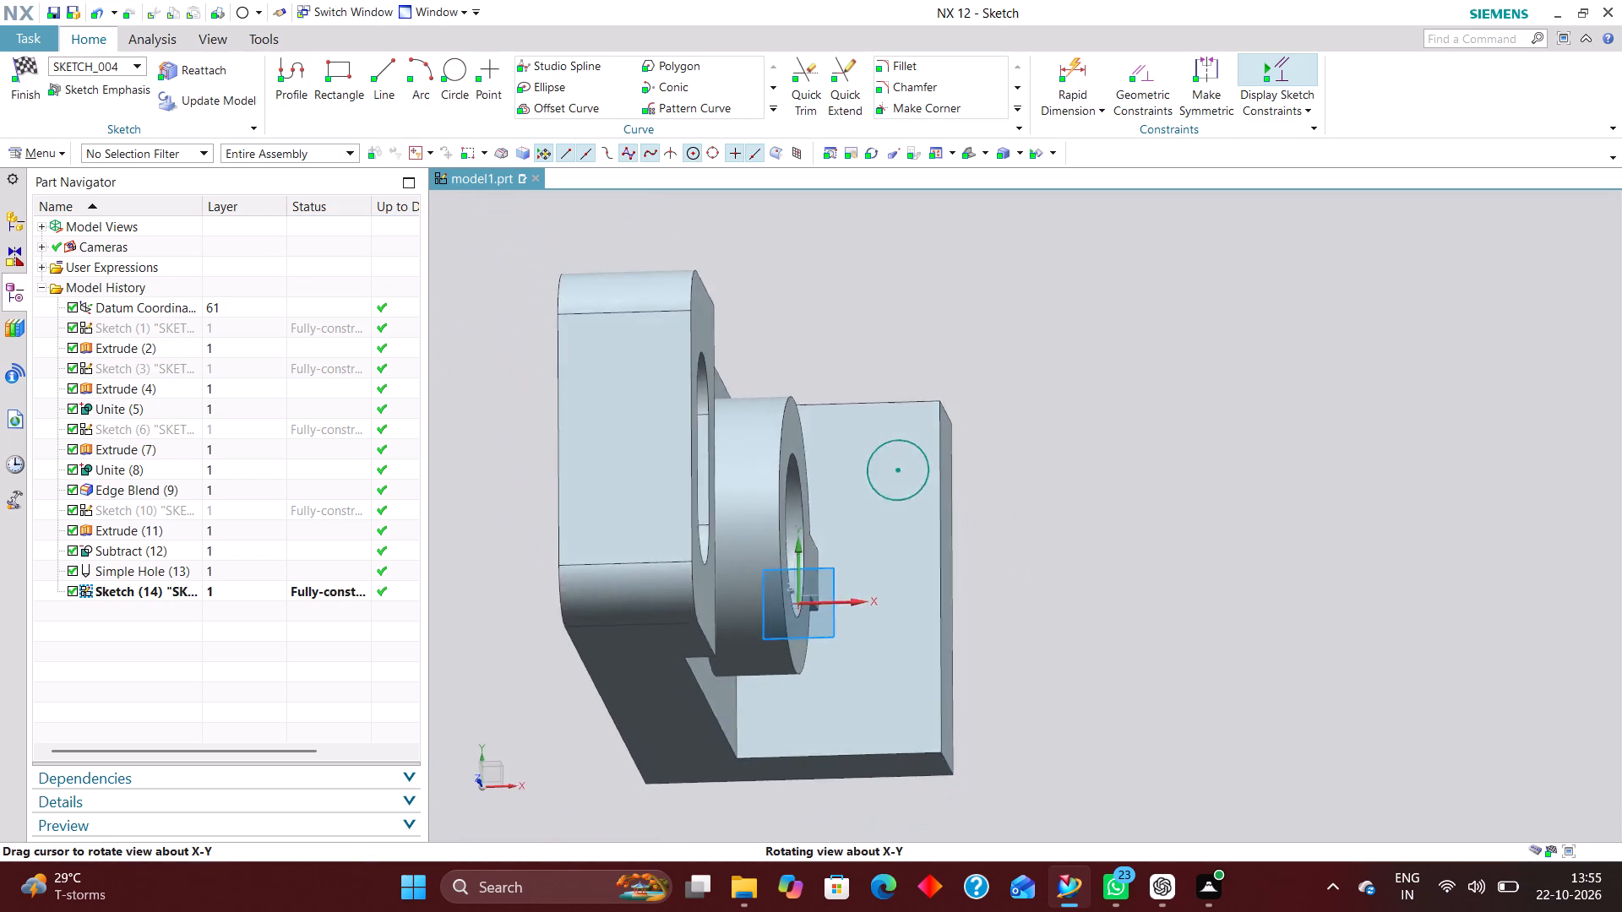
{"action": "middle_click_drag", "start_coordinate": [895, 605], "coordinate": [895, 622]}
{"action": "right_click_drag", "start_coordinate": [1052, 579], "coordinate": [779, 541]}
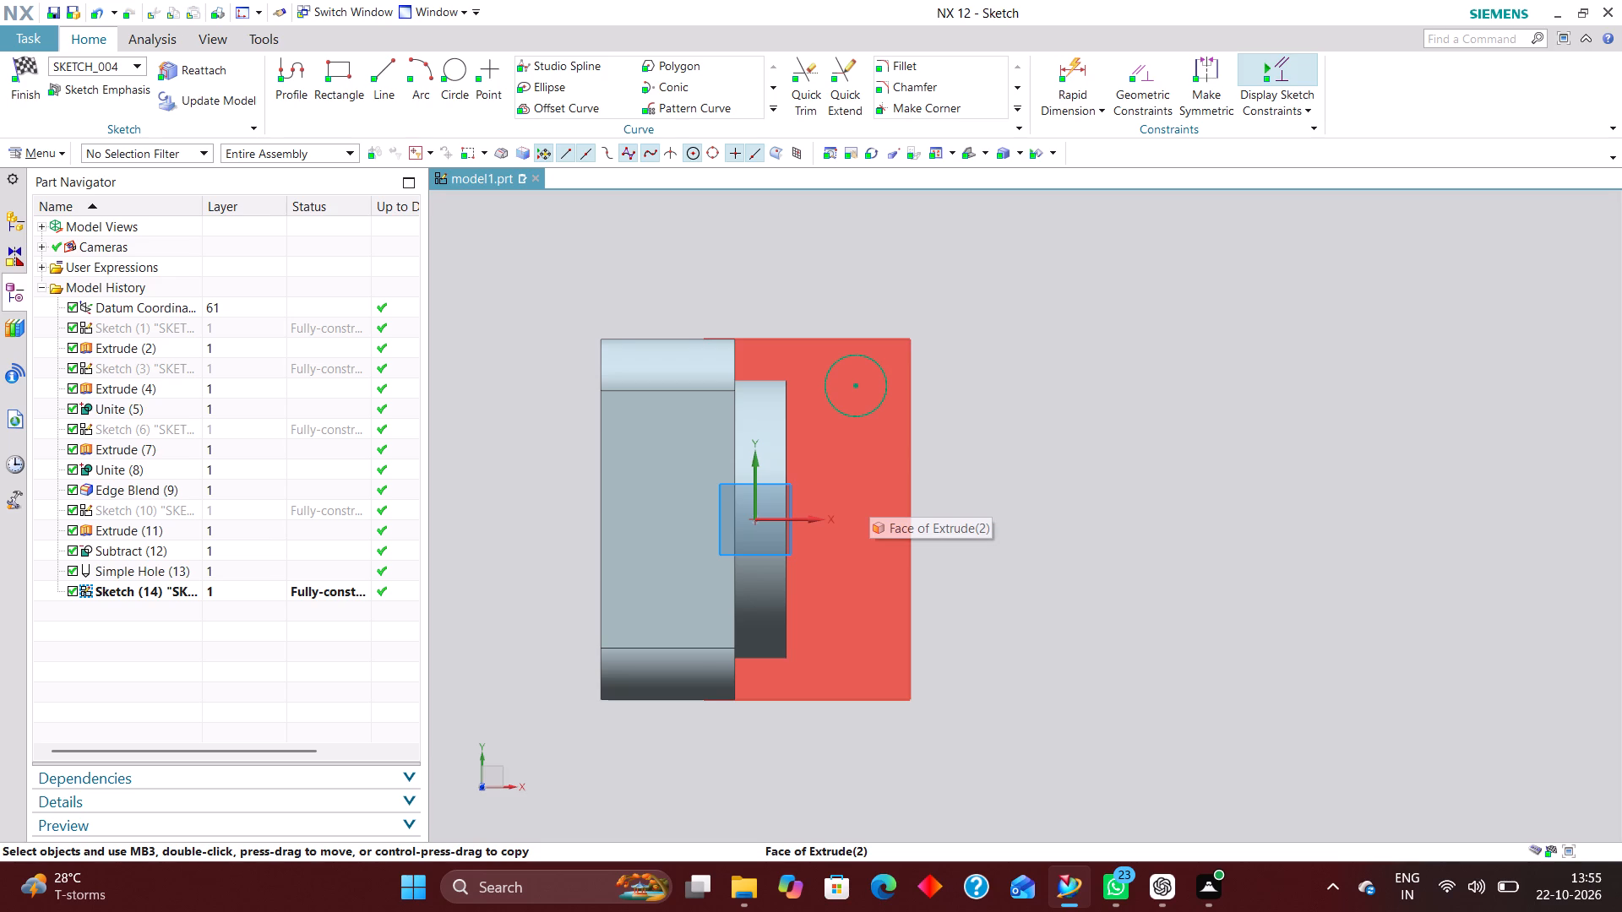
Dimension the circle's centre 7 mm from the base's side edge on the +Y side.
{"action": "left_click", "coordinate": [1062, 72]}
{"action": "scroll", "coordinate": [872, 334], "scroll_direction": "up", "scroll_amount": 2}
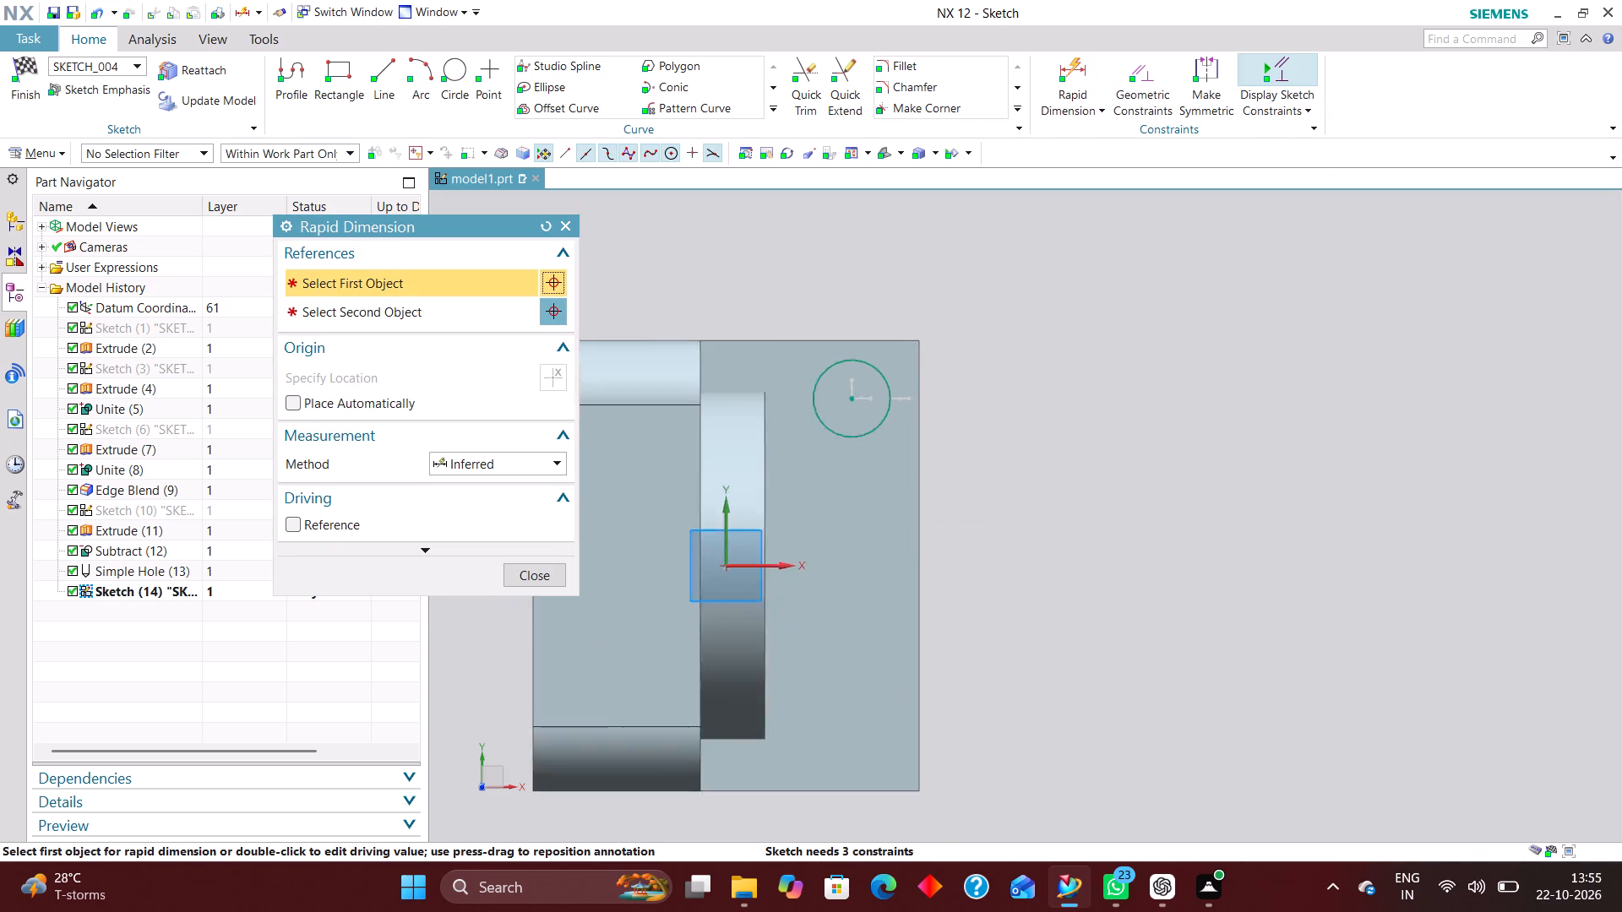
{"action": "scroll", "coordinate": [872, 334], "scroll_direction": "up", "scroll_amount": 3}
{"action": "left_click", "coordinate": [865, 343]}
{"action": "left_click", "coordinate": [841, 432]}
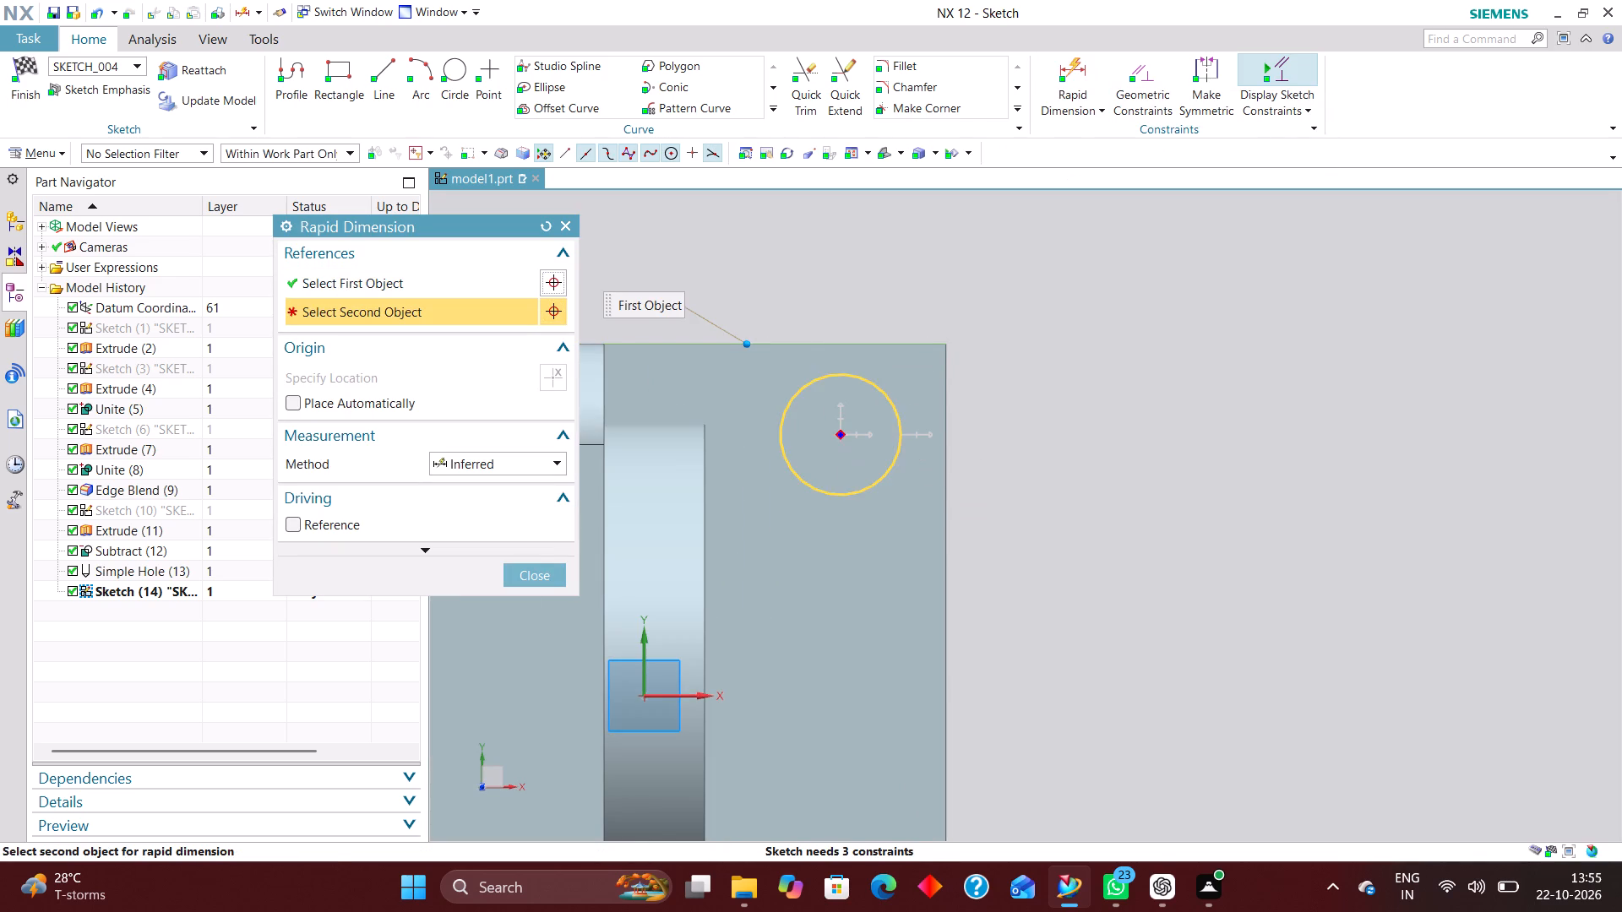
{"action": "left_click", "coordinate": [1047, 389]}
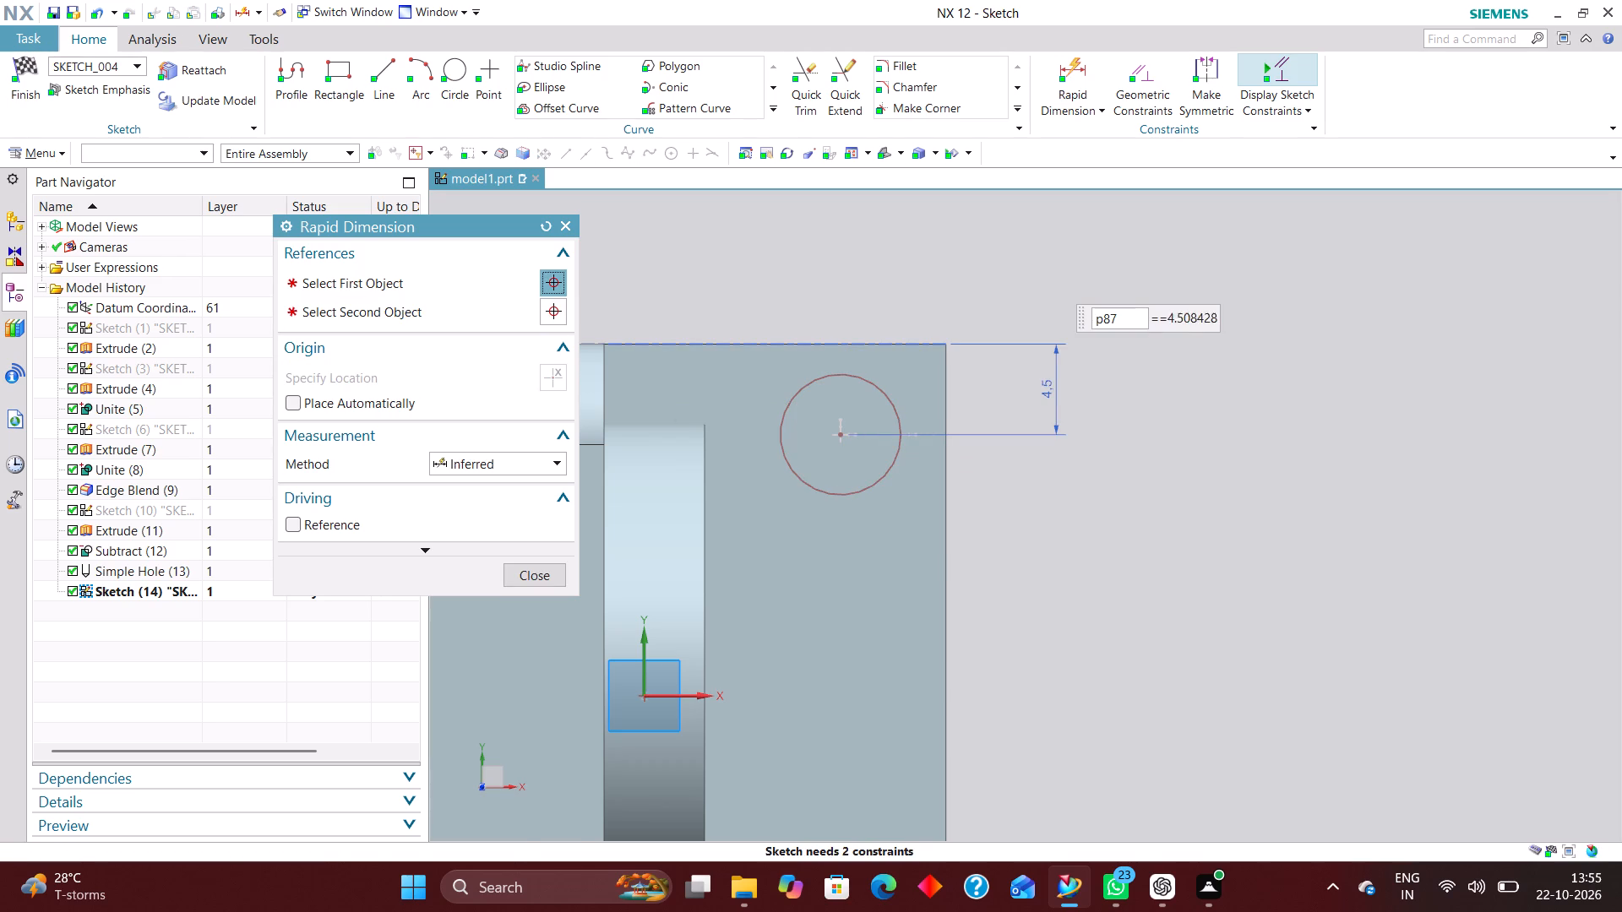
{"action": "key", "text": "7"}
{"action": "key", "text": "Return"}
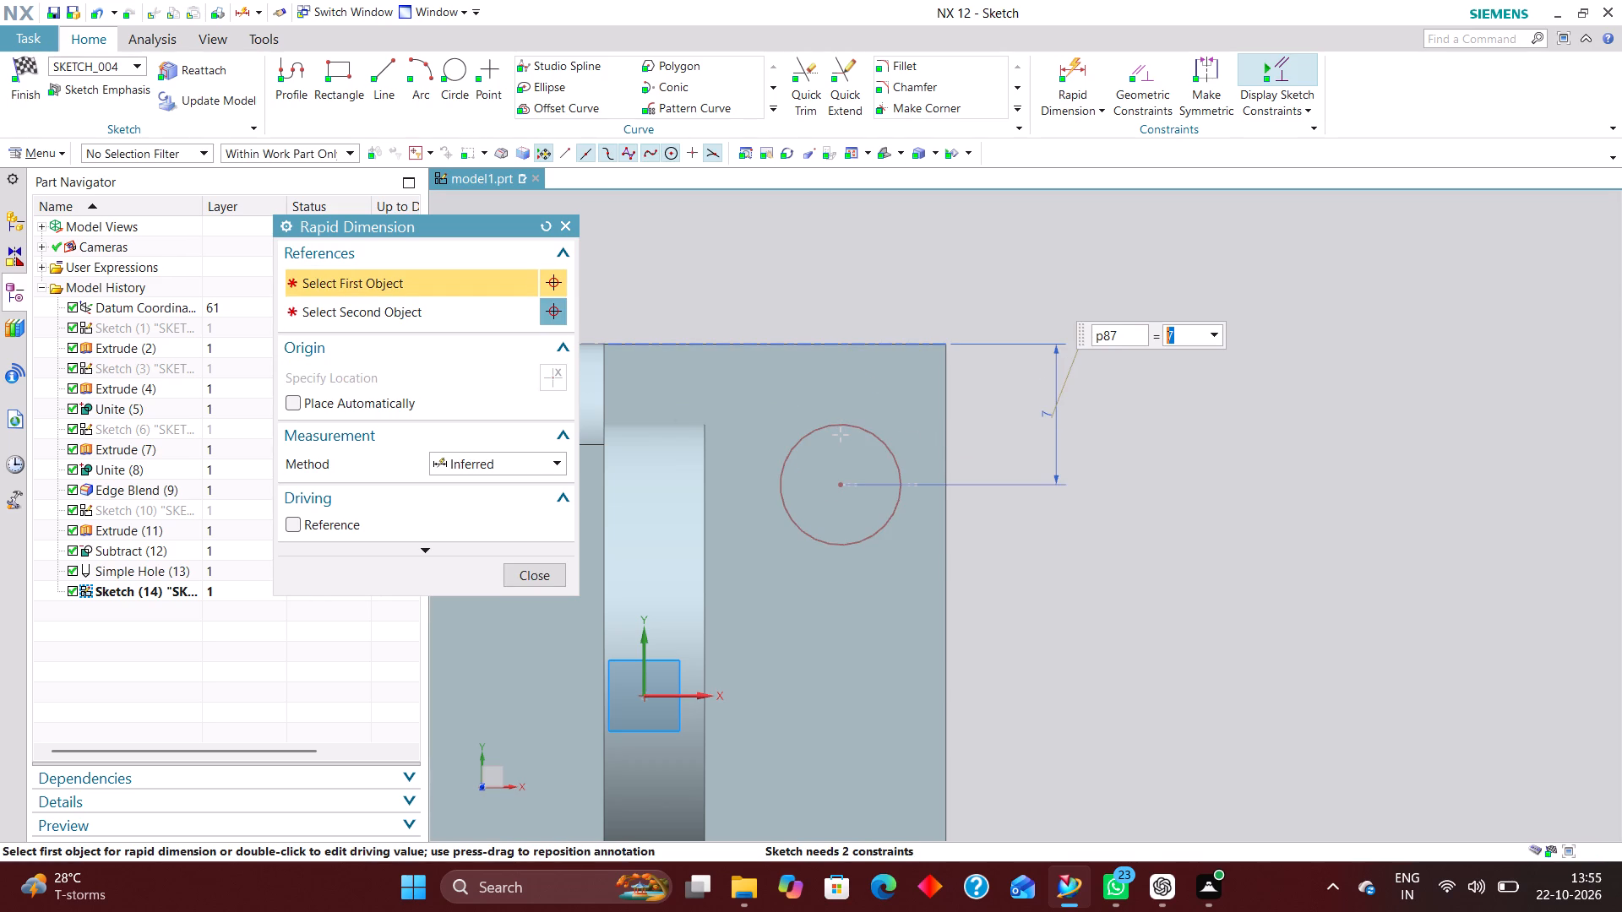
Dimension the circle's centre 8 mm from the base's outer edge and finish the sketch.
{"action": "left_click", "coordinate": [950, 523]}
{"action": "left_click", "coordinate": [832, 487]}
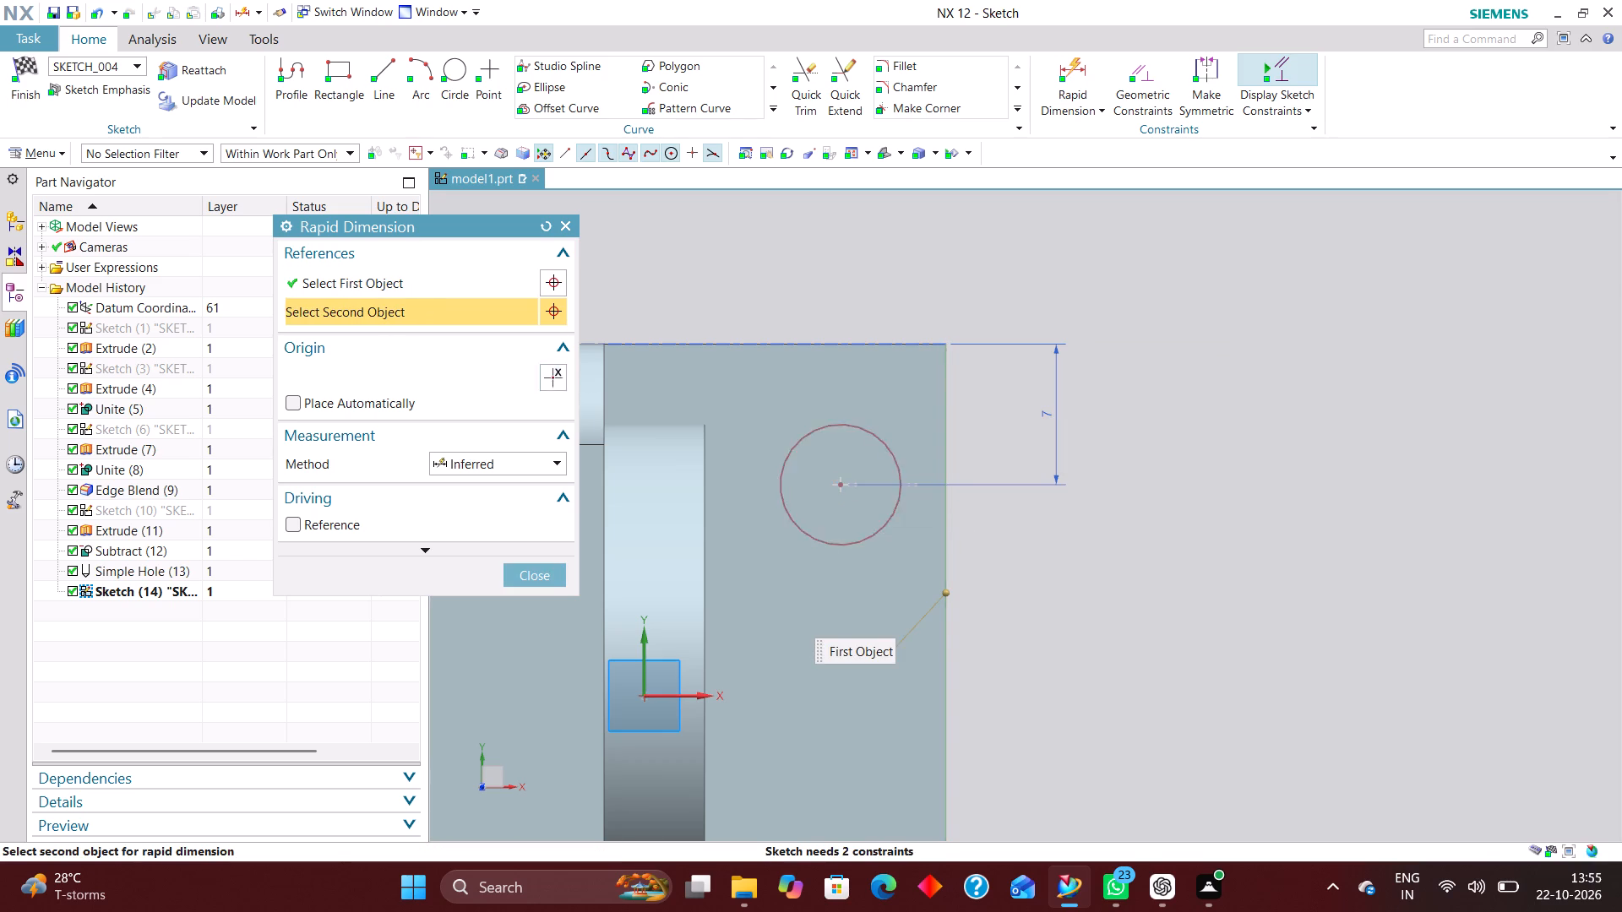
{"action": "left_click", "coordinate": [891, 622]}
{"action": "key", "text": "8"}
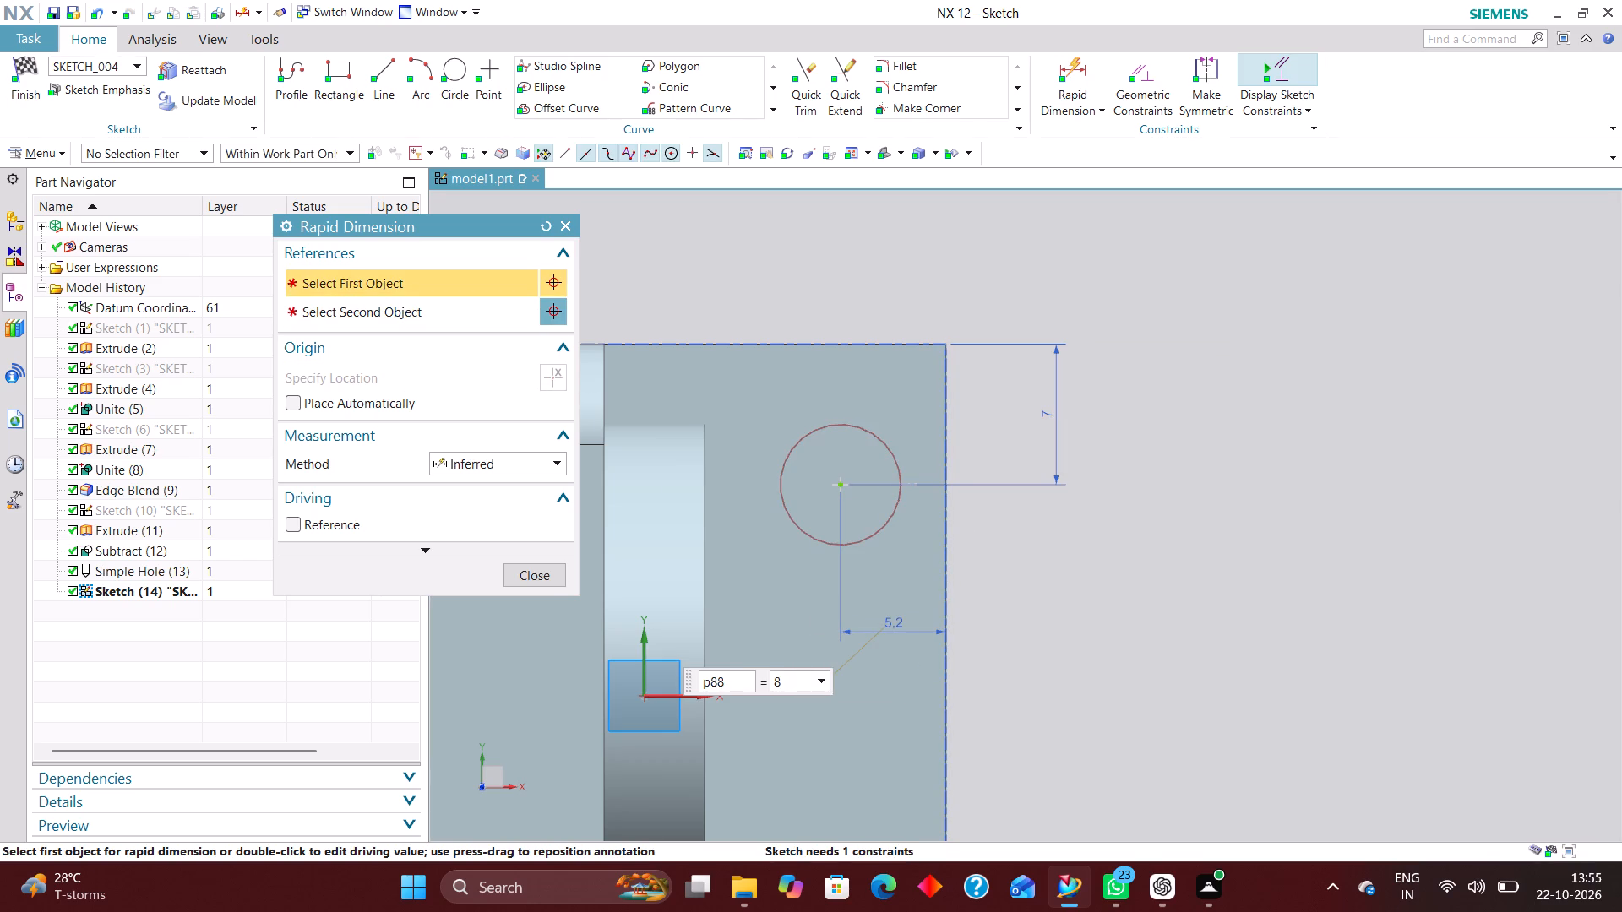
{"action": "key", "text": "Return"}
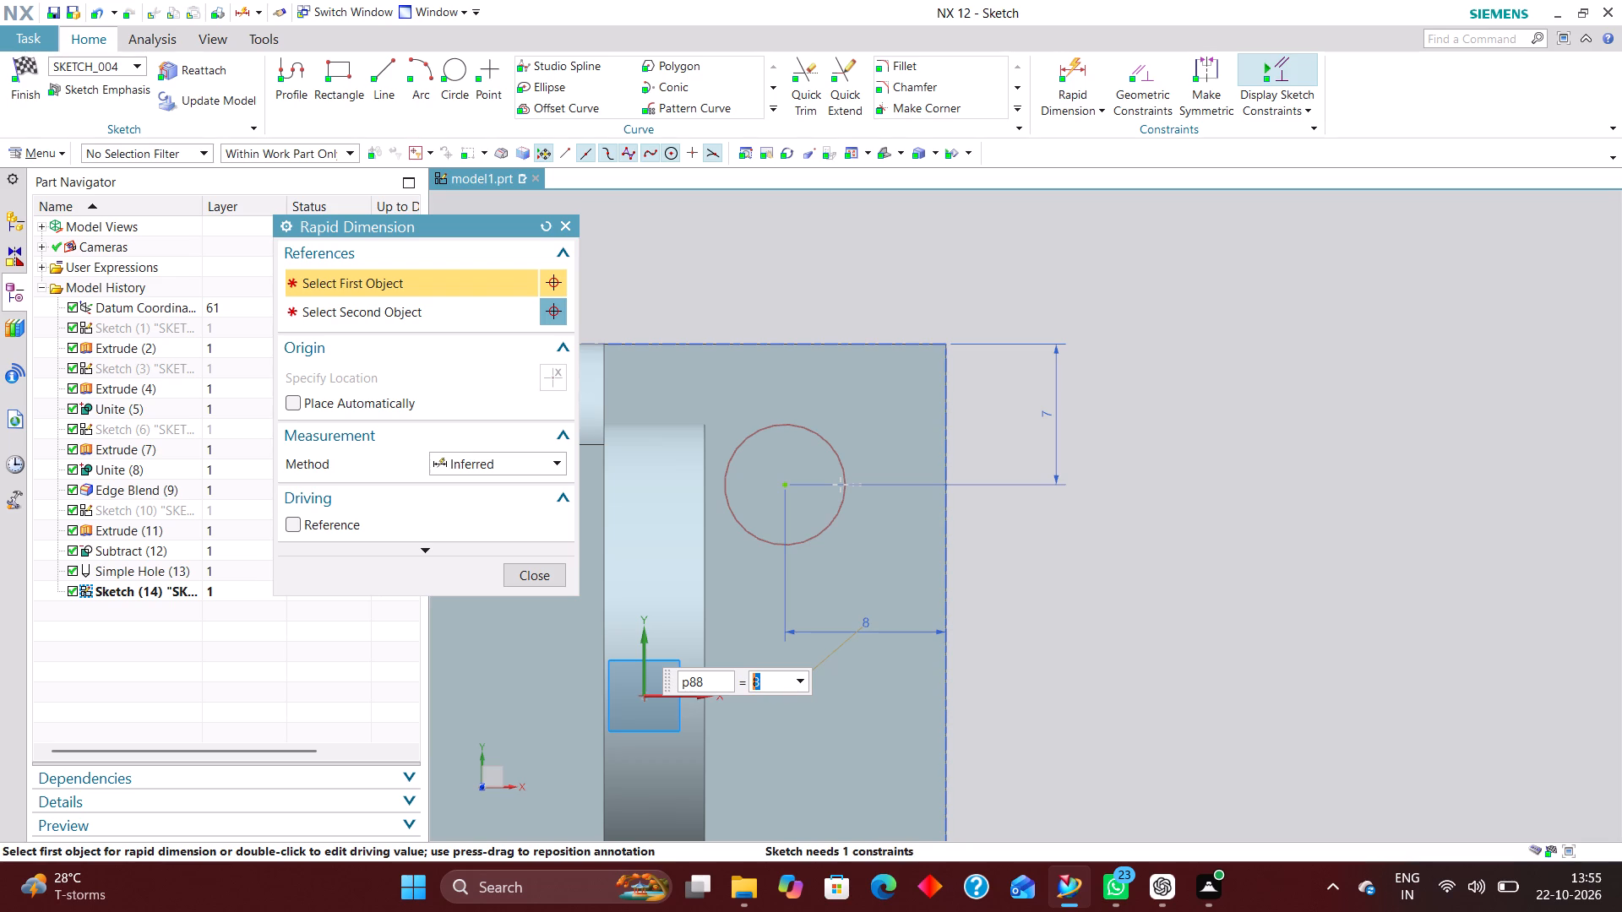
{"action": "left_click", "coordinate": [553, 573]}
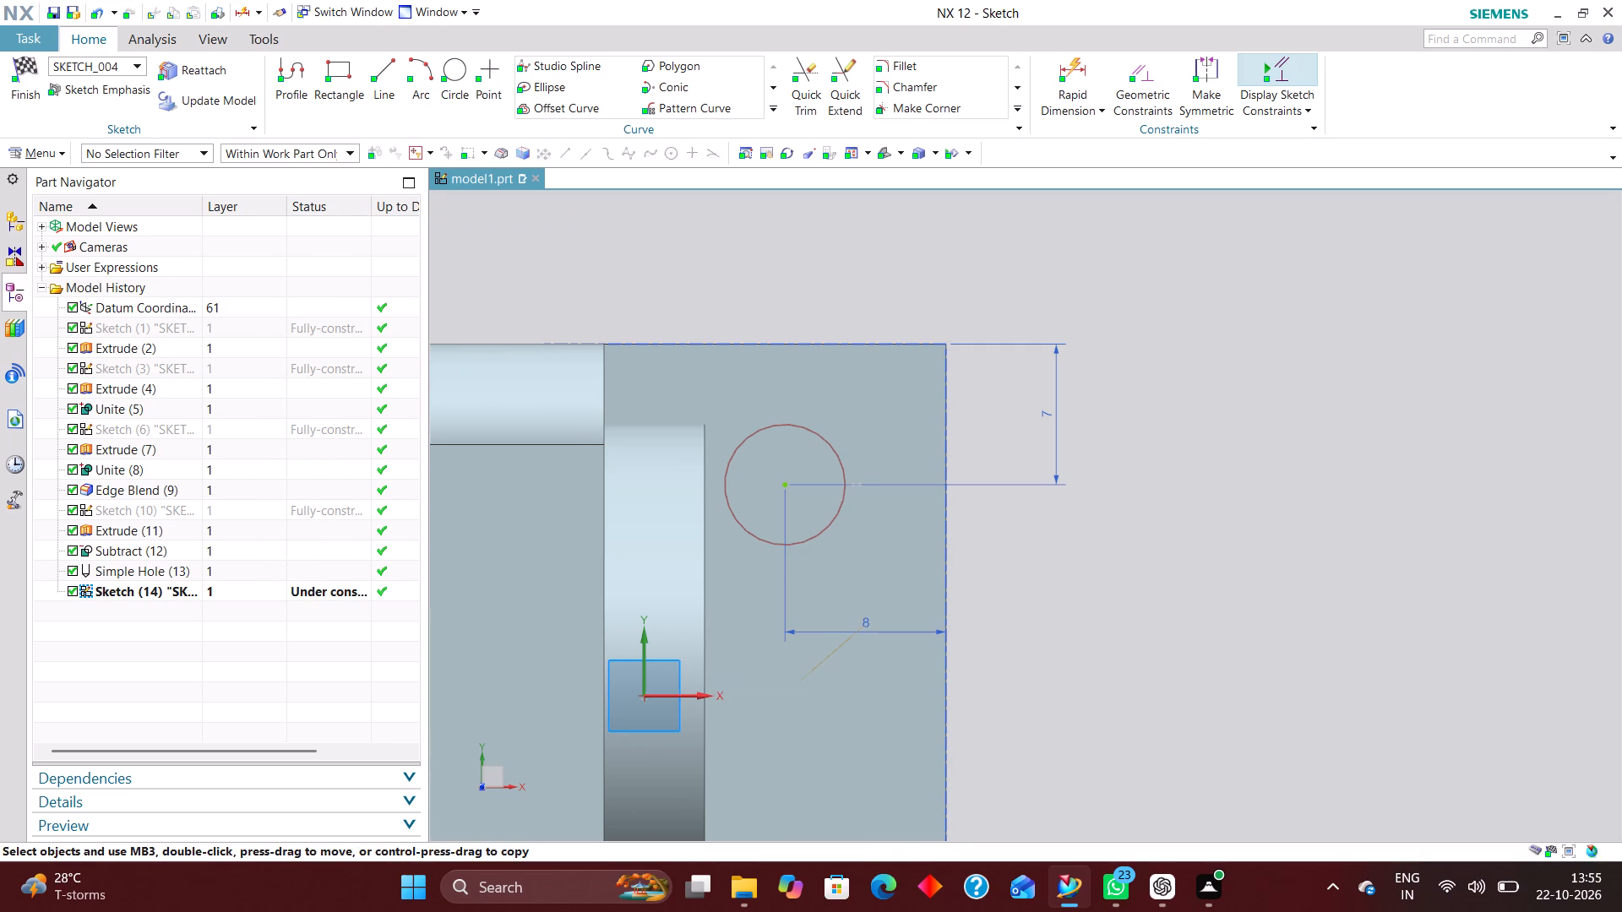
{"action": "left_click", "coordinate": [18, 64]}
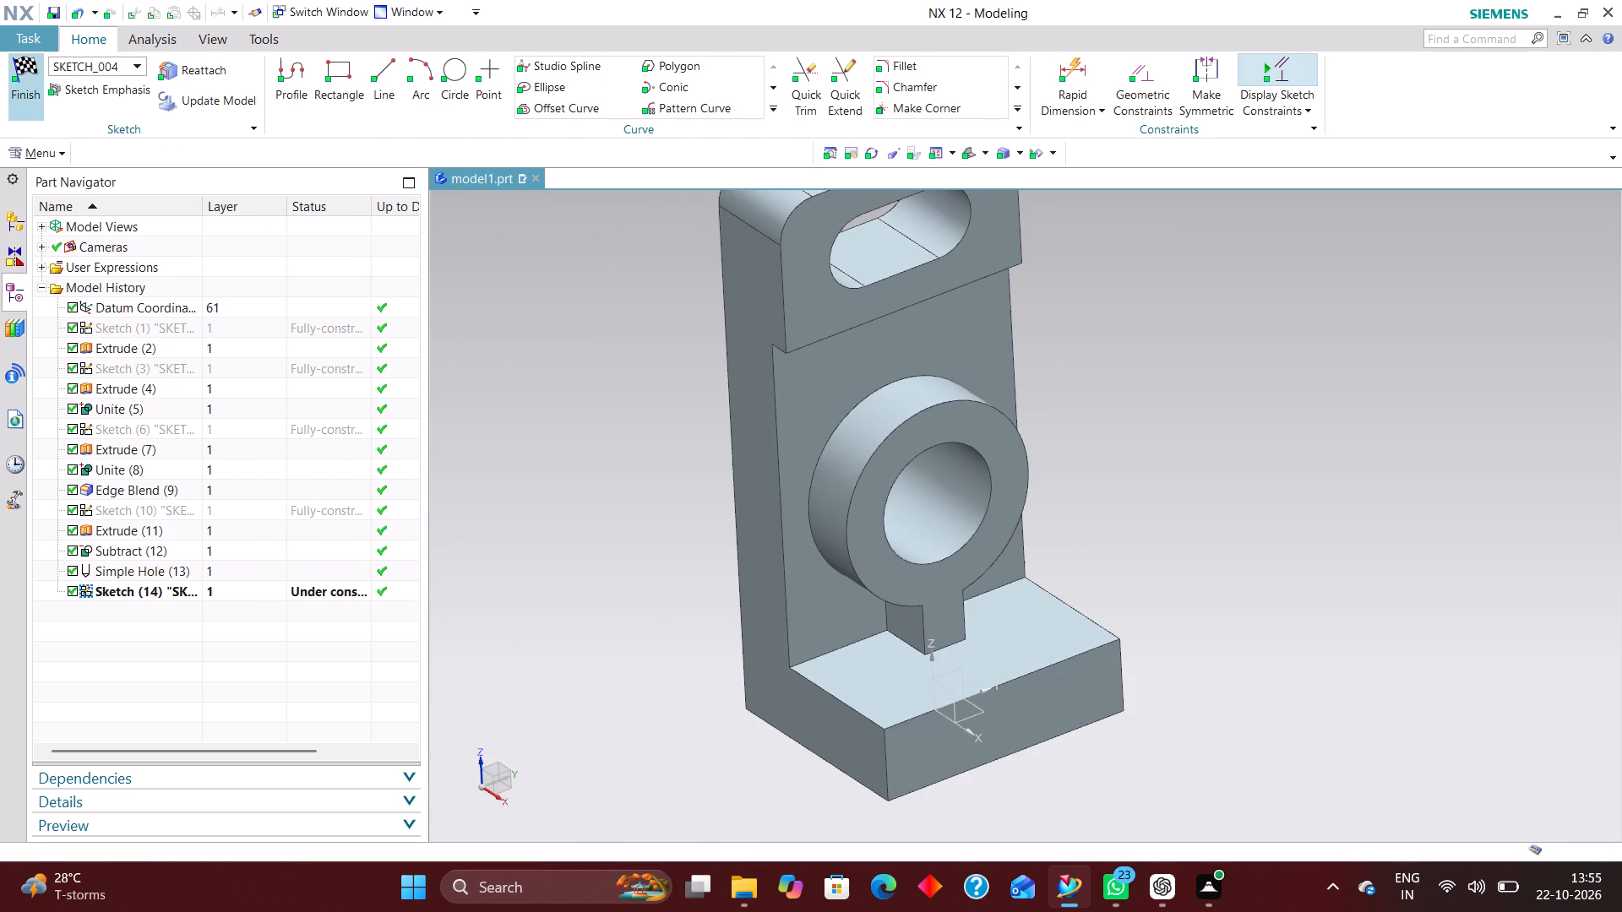
Delete the newly finished circle sketch, Sketch (14), from the model history.
{"action": "left_click", "coordinate": [247, 594]}
{"action": "right_click", "coordinate": [247, 594]}
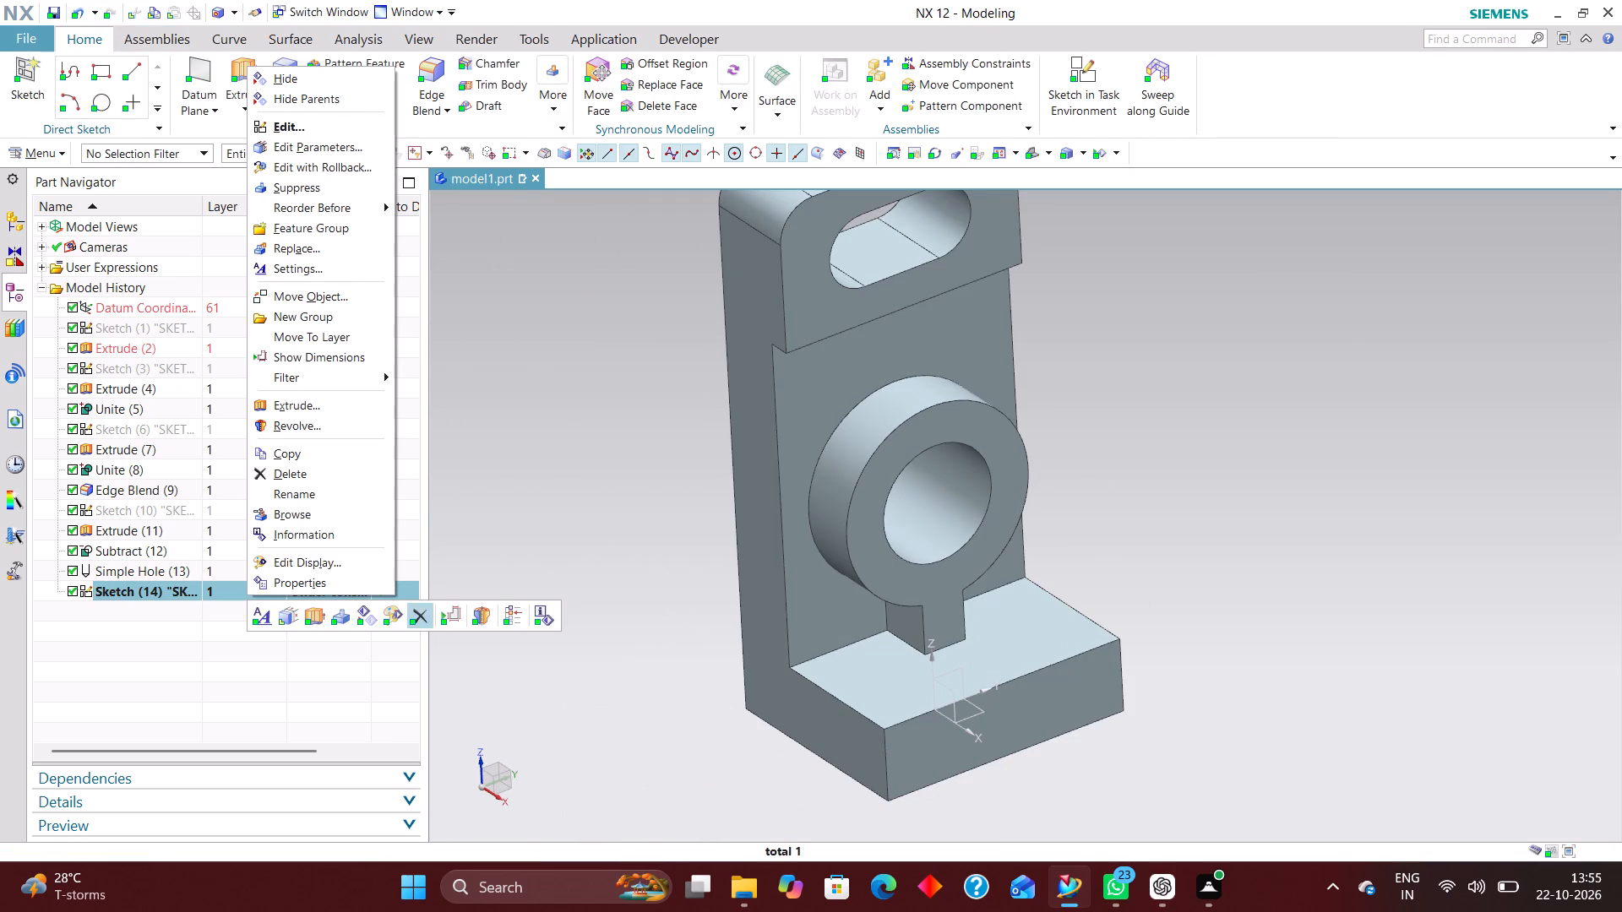
{"action": "left_click", "coordinate": [425, 616]}
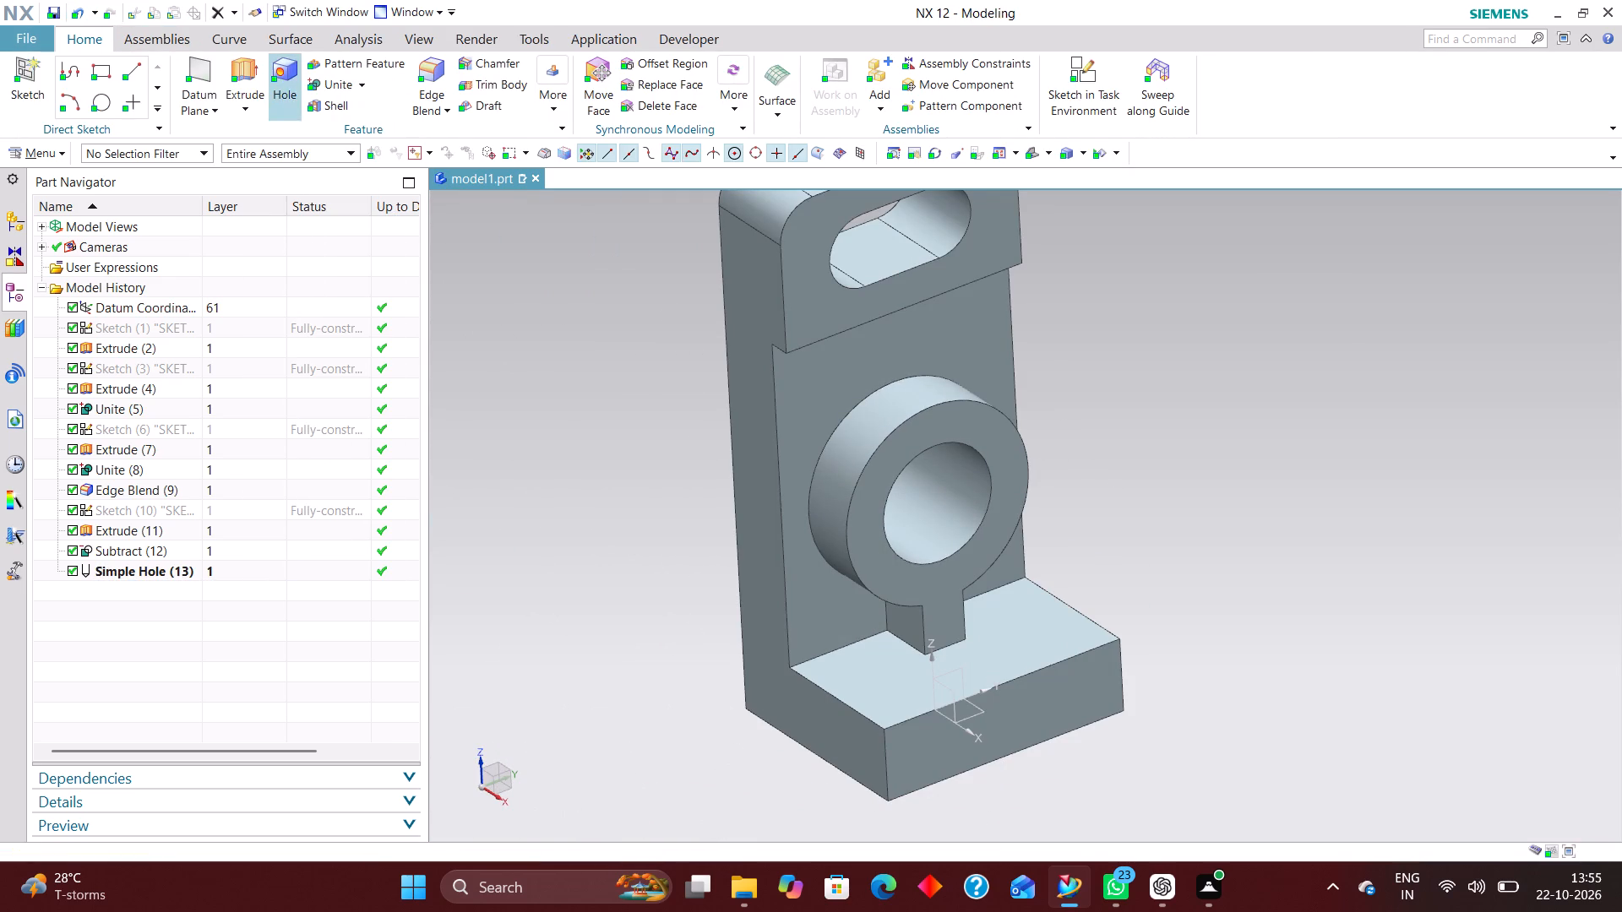
Start a general hole on the base's horizontal XY plane and place two centre points near the base's two outer corners.
{"action": "left_click", "coordinate": [292, 72]}
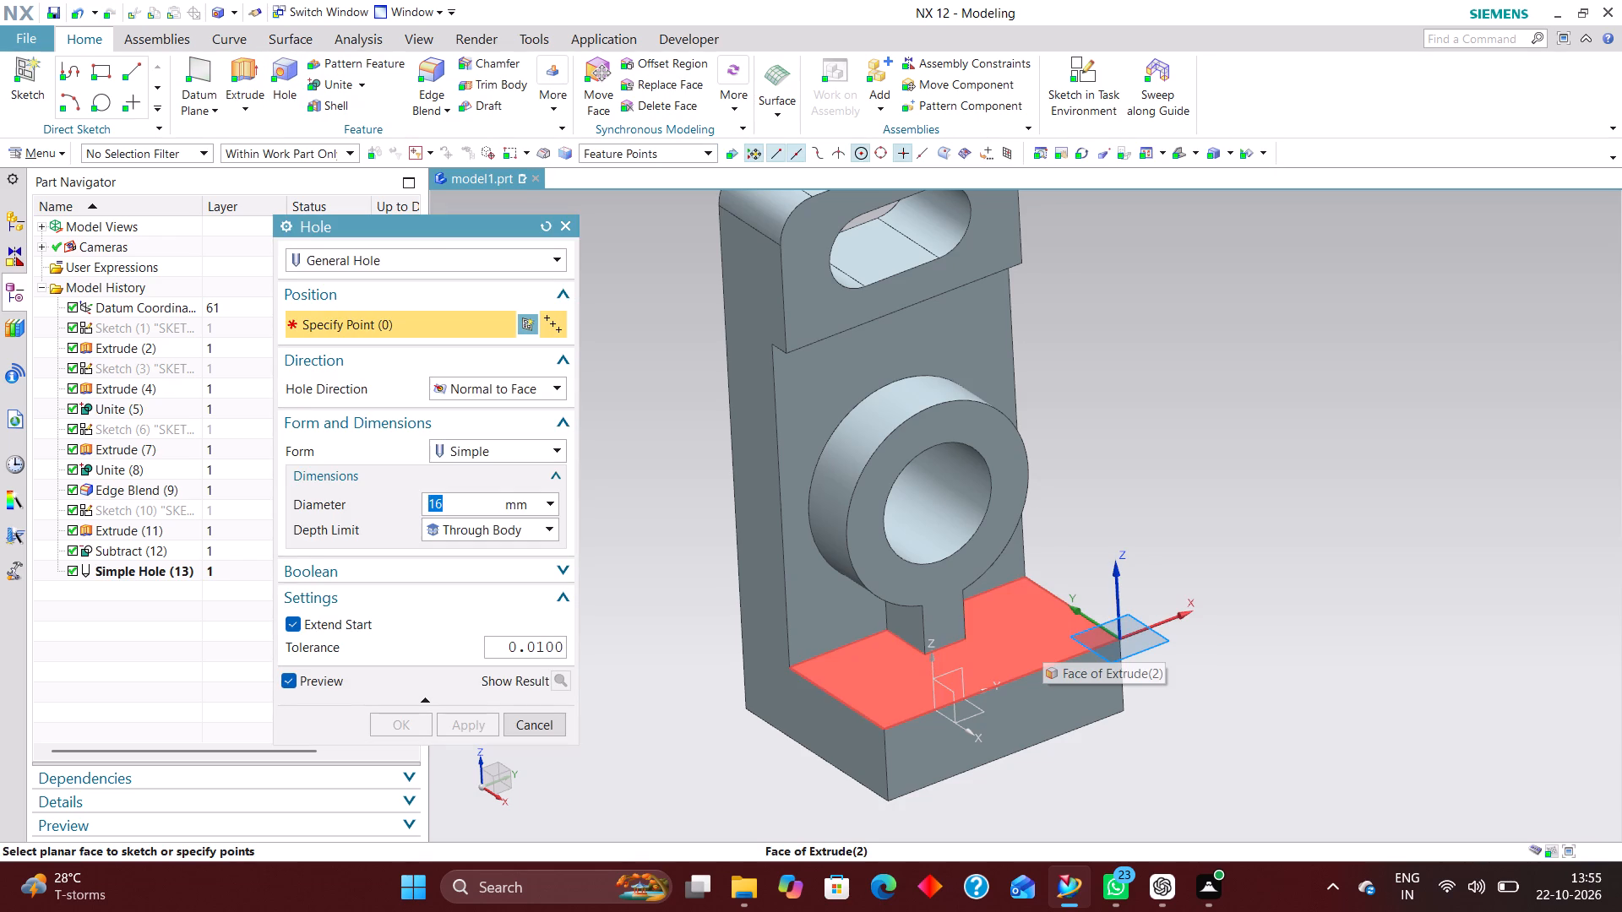
{"action": "left_click", "coordinate": [976, 713]}
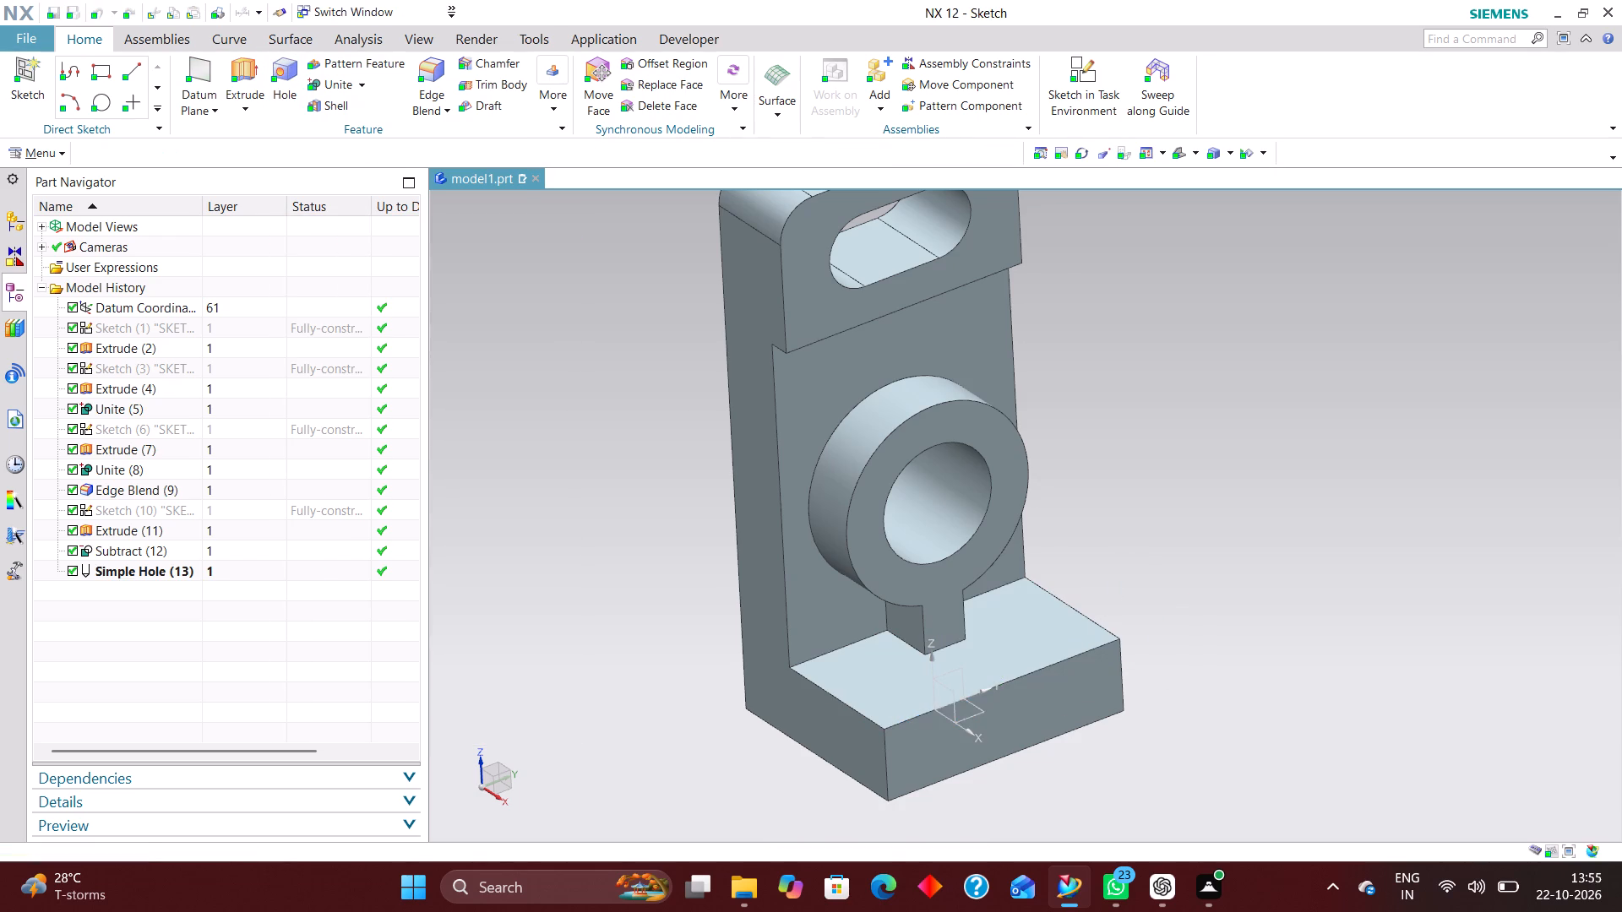
{"action": "scroll", "coordinate": [1133, 414], "scroll_direction": "up", "scroll_amount": 4}
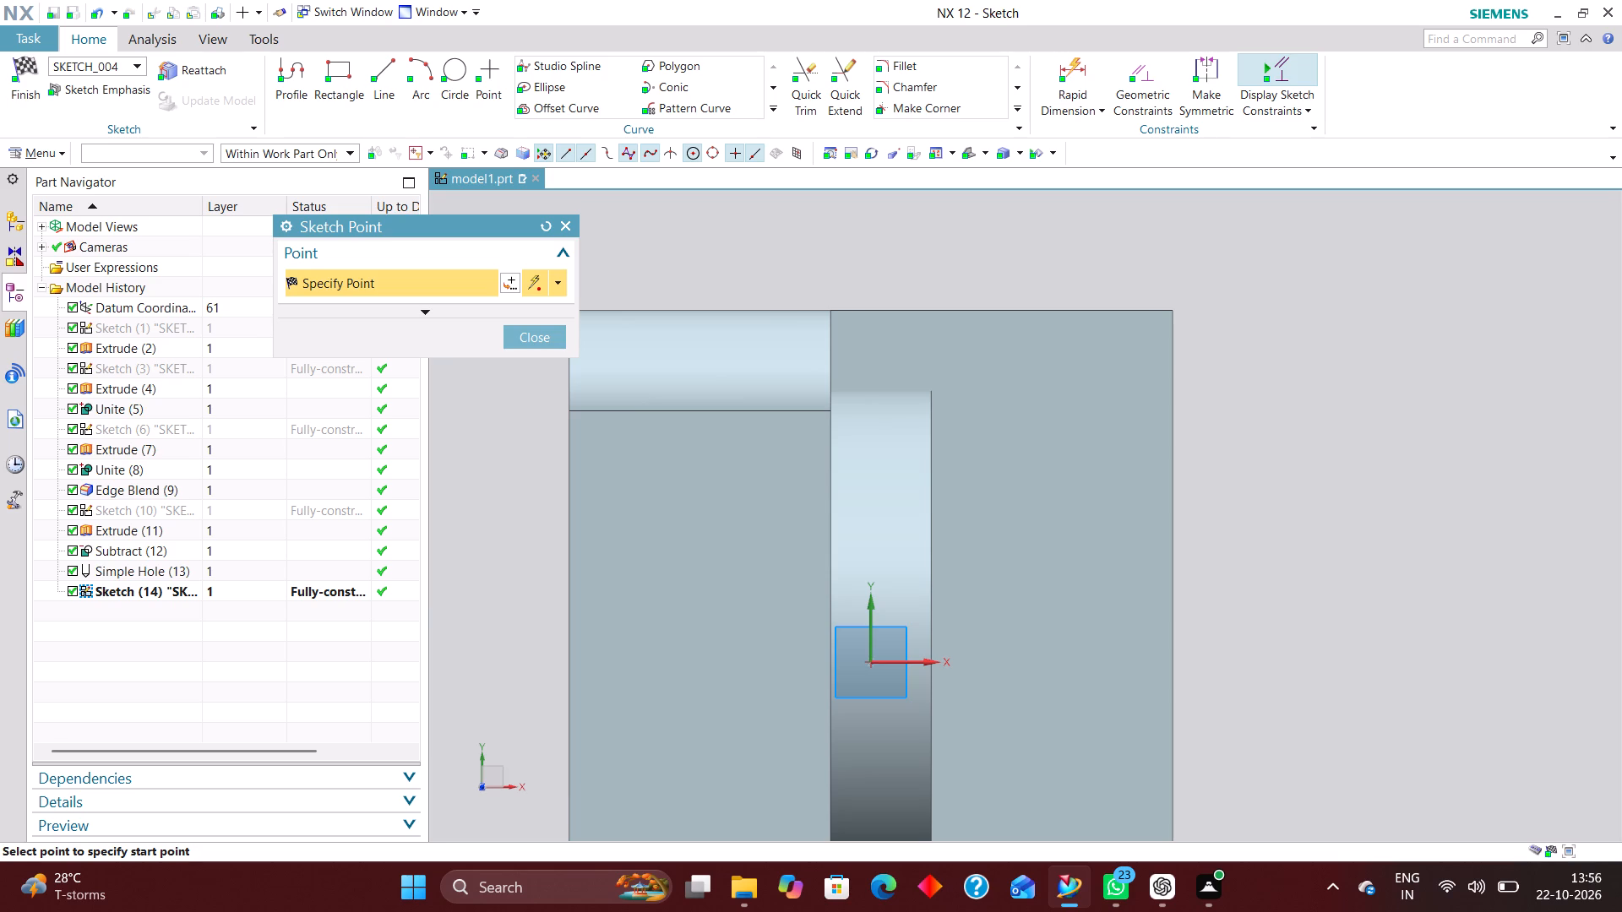
{"action": "left_click", "coordinate": [1047, 429]}
{"action": "scroll", "coordinate": [899, 369], "scroll_direction": "down", "scroll_amount": 3}
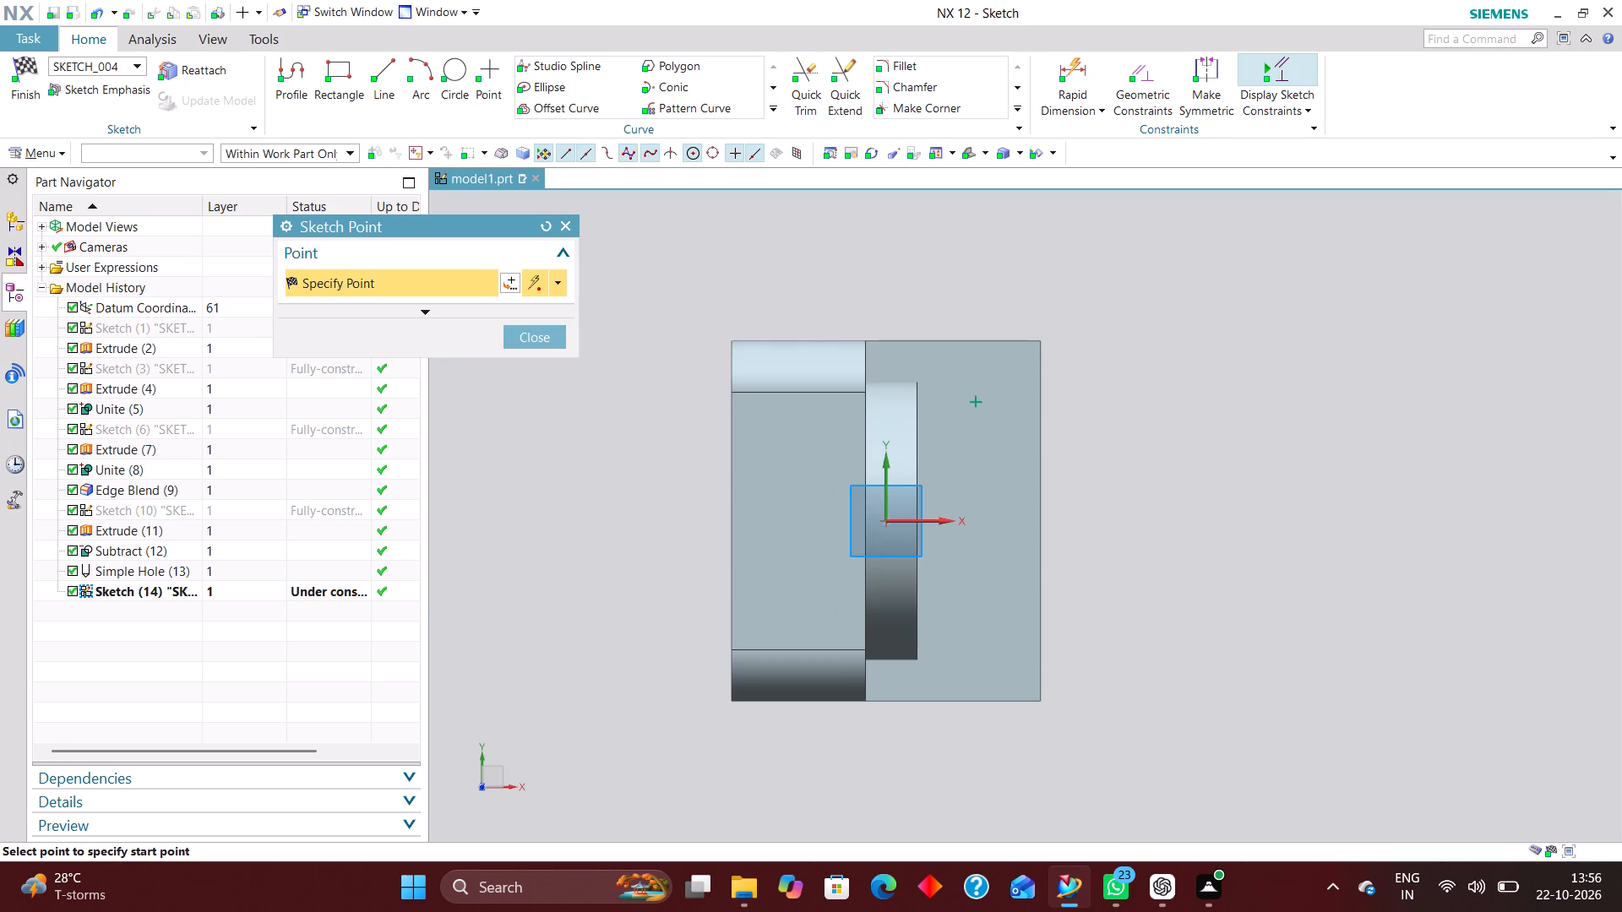
{"action": "left_click", "coordinate": [990, 654]}
{"action": "left_click", "coordinate": [547, 340]}
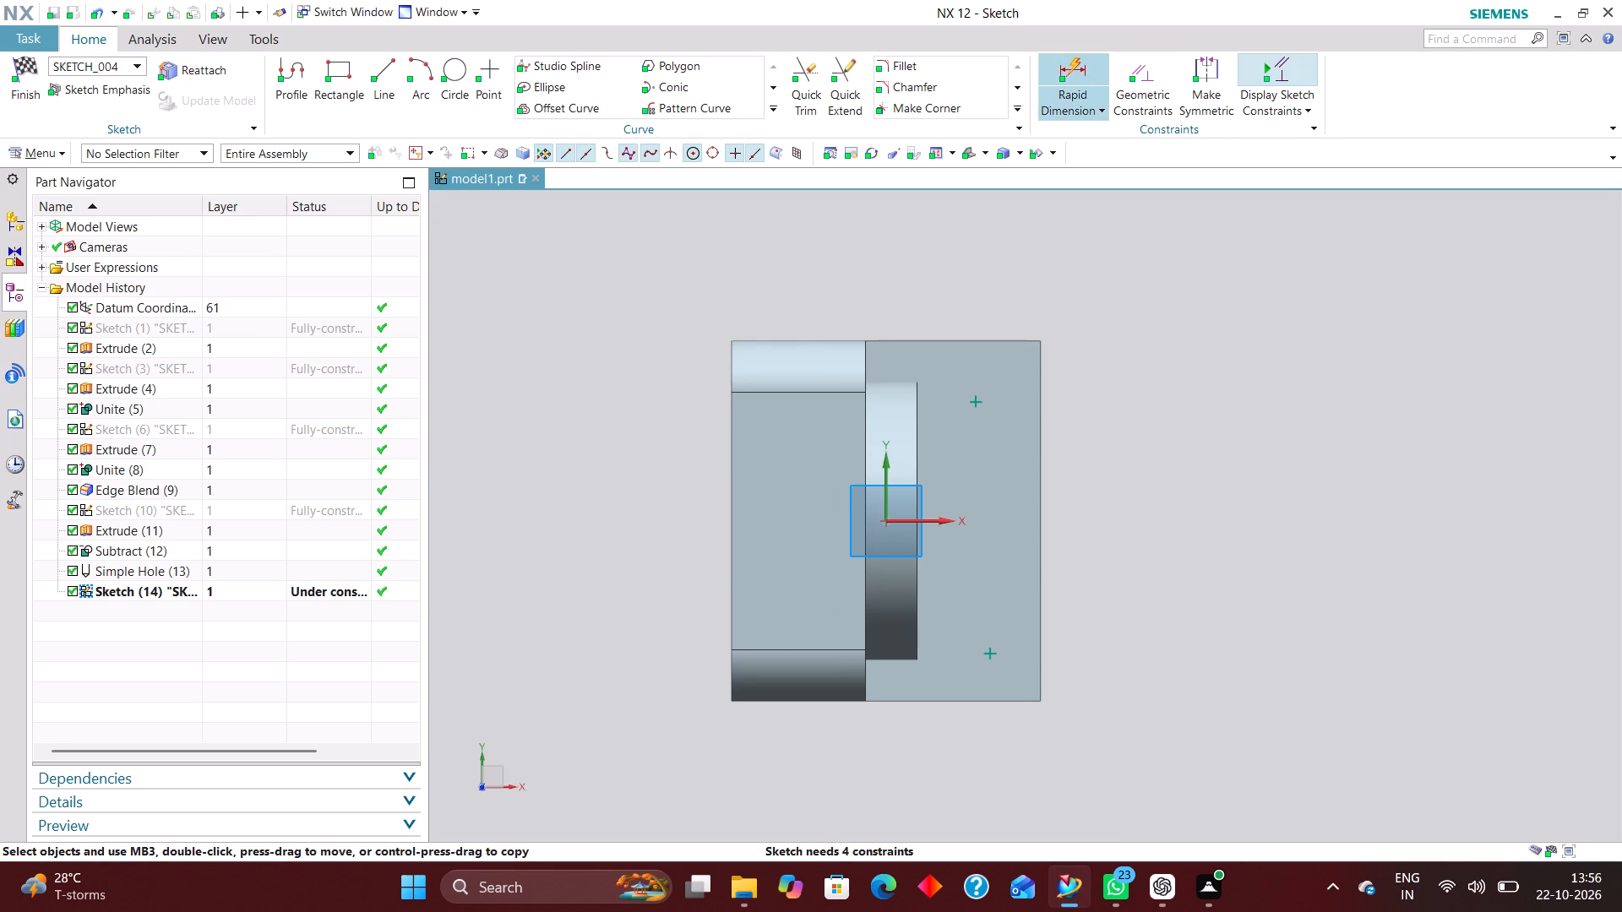
Dimension the +Y hole centre point 8 mm from the base's outer edge.
{"action": "left_click", "coordinate": [1048, 68]}
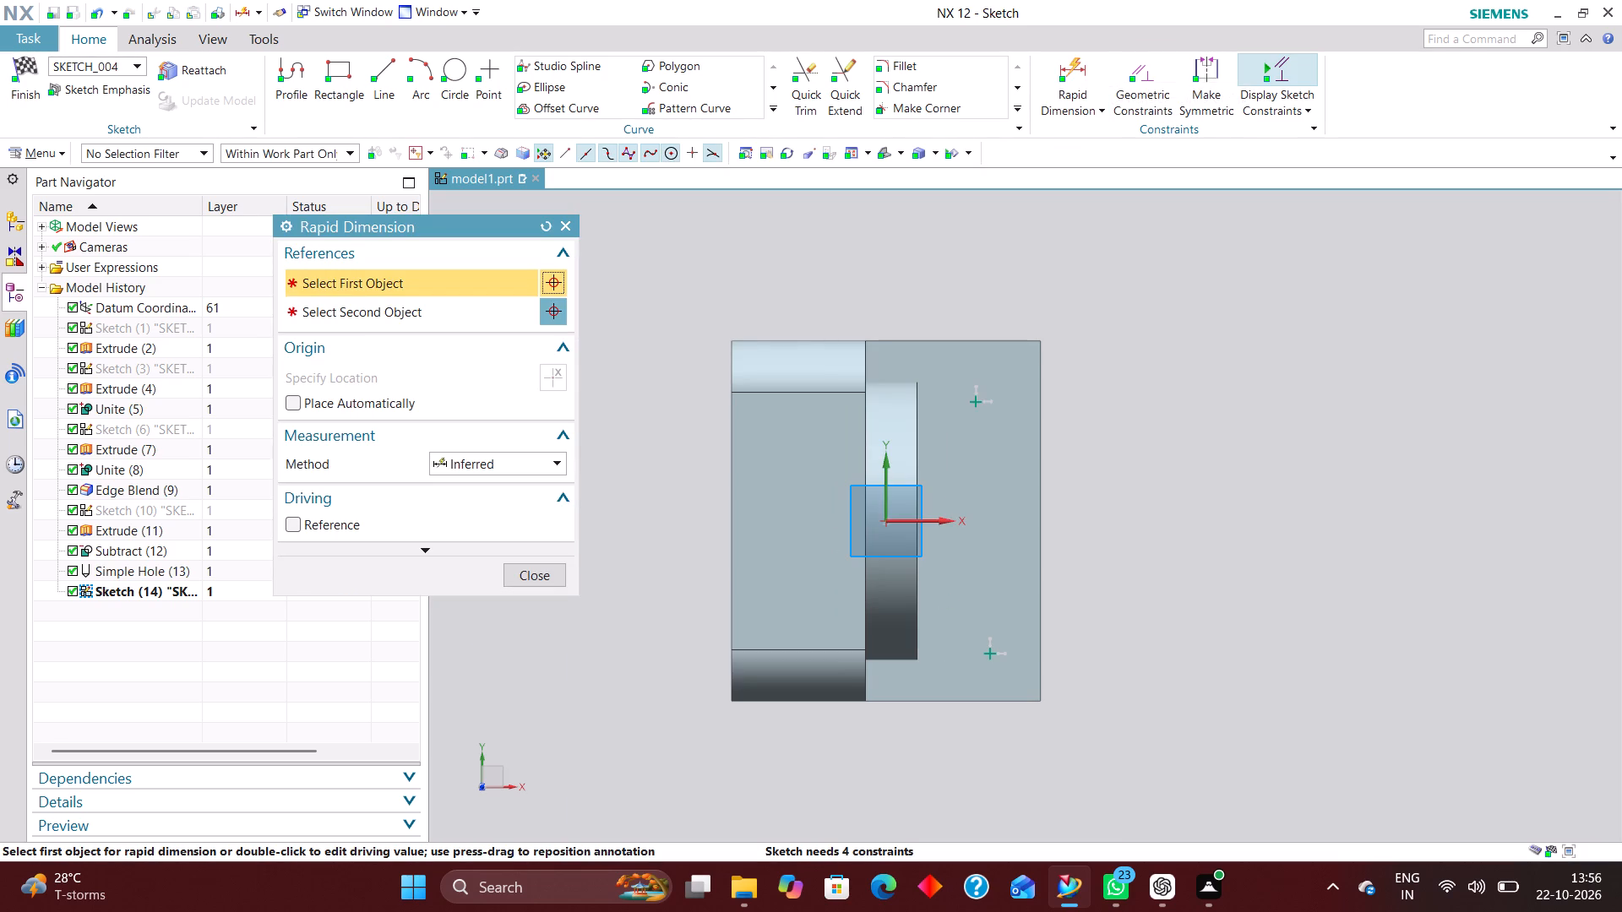
{"action": "left_click", "coordinate": [560, 570]}
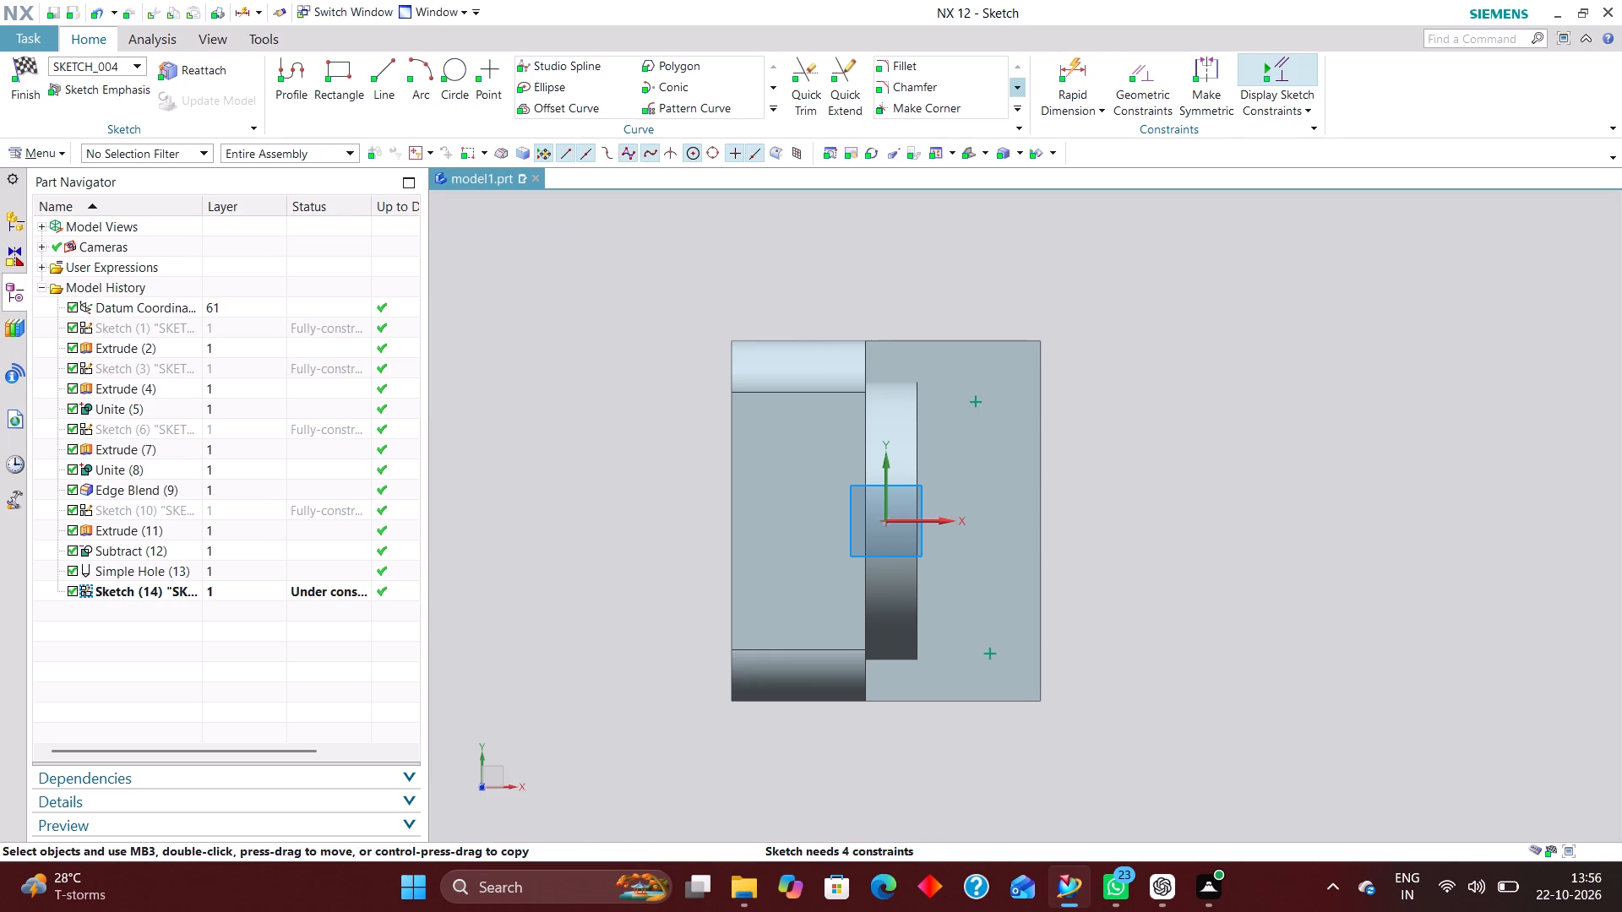
{"action": "left_click", "coordinate": [1066, 68]}
{"action": "scroll", "coordinate": [993, 383], "scroll_direction": "up", "scroll_amount": 2}
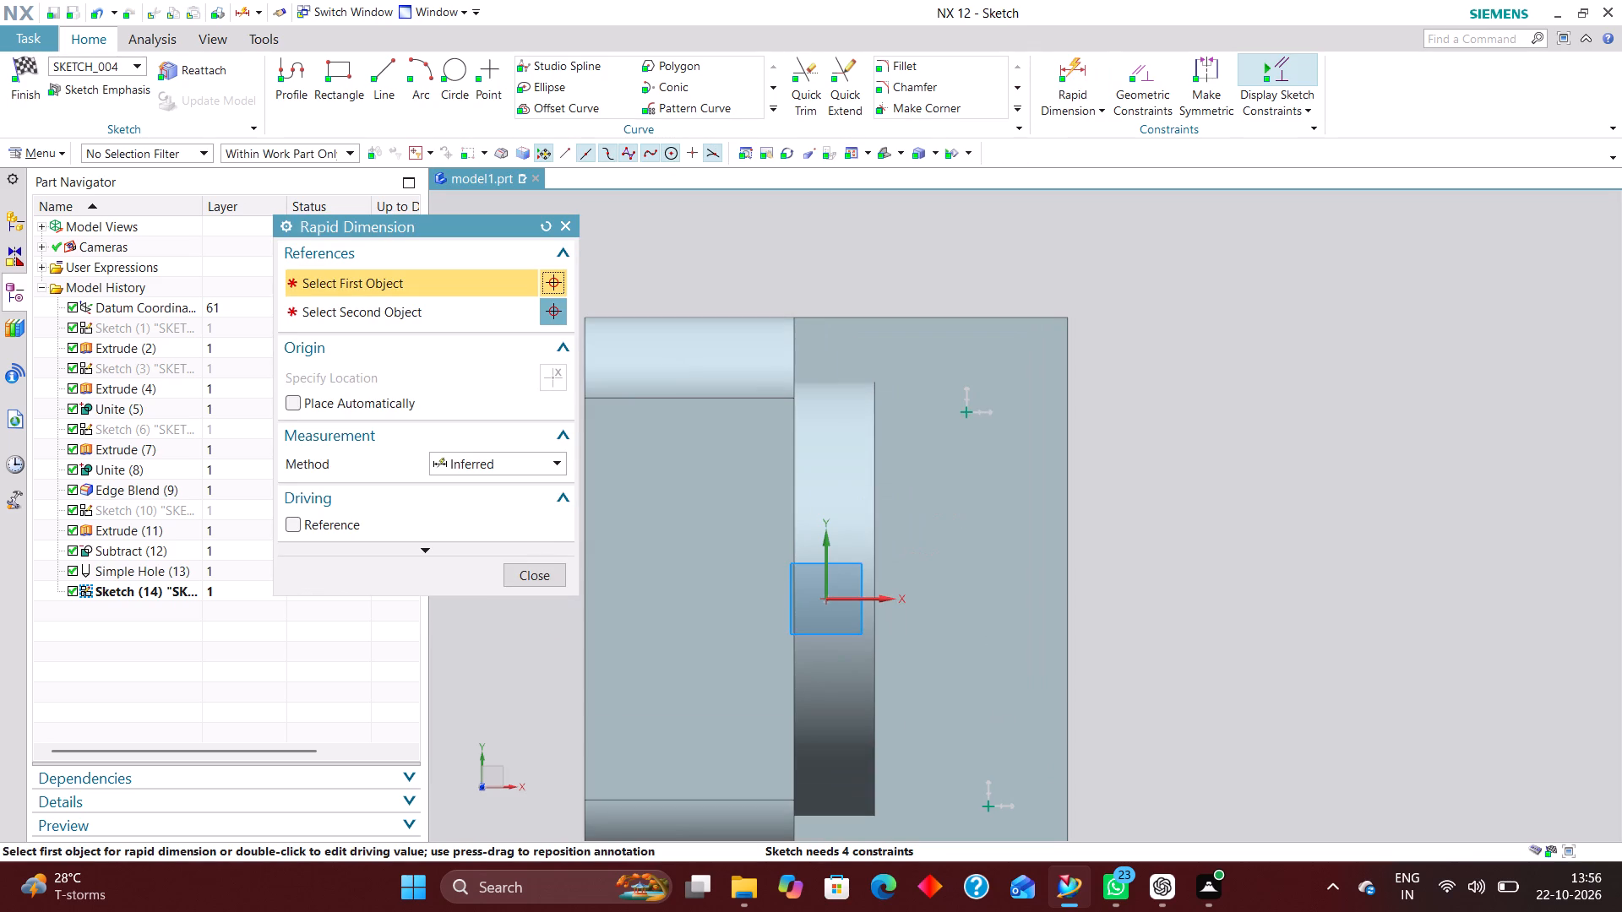
{"action": "middle_click_drag", "start_coordinate": [1201, 618], "coordinate": [1173, 510]}
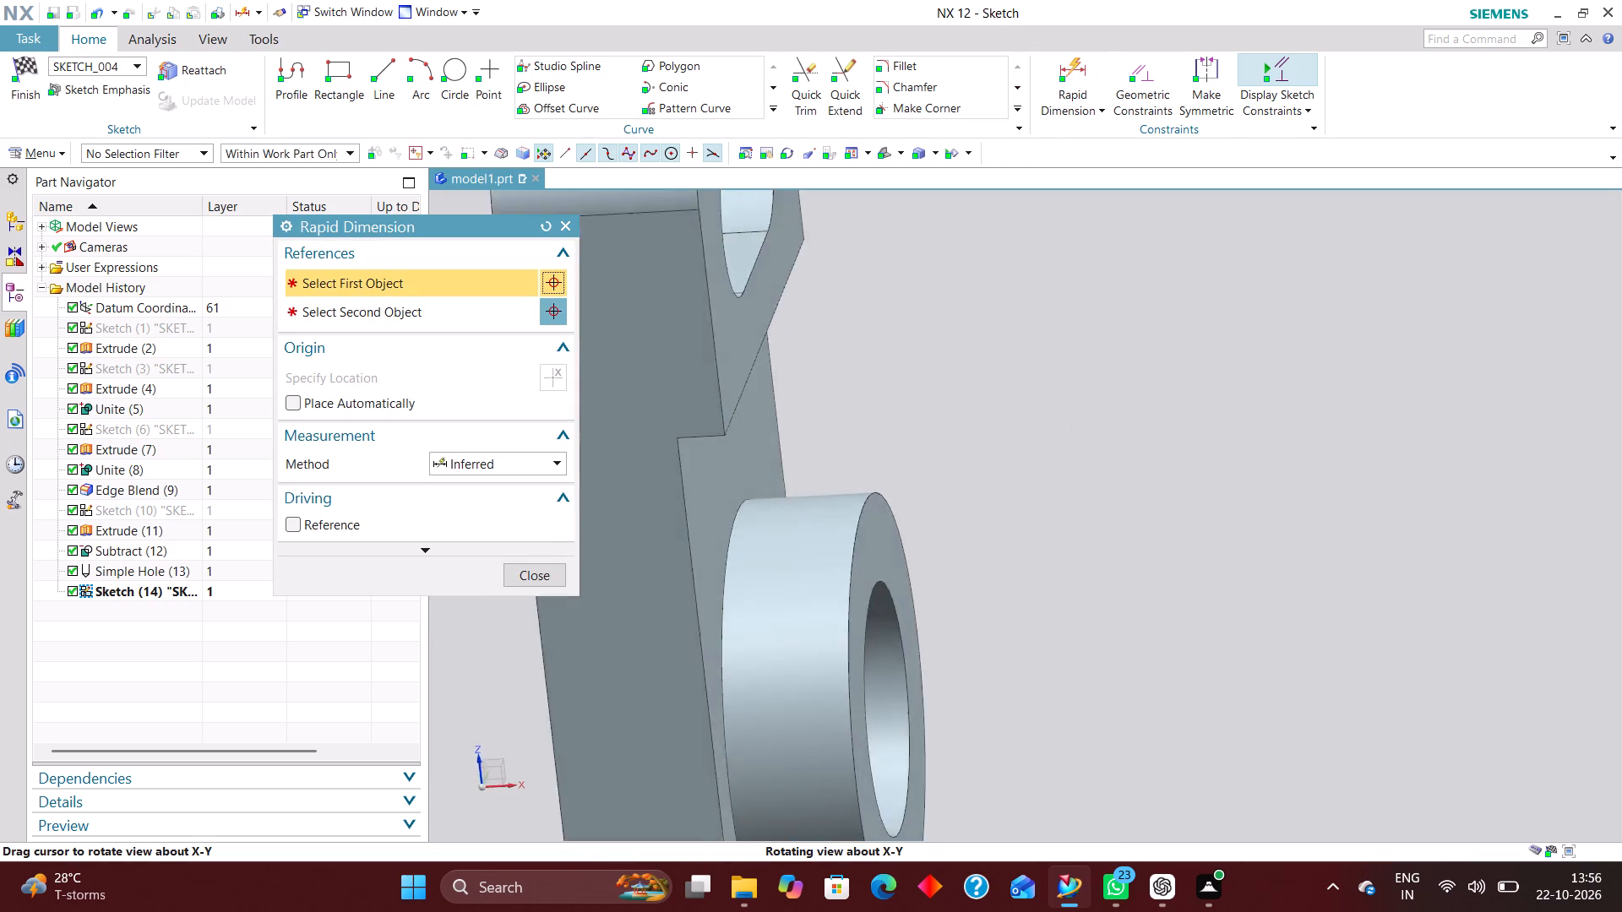
{"action": "middle_click_drag", "start_coordinate": [1173, 510], "coordinate": [1156, 567]}
{"action": "scroll", "coordinate": [1148, 503], "scroll_direction": "down", "scroll_amount": 4}
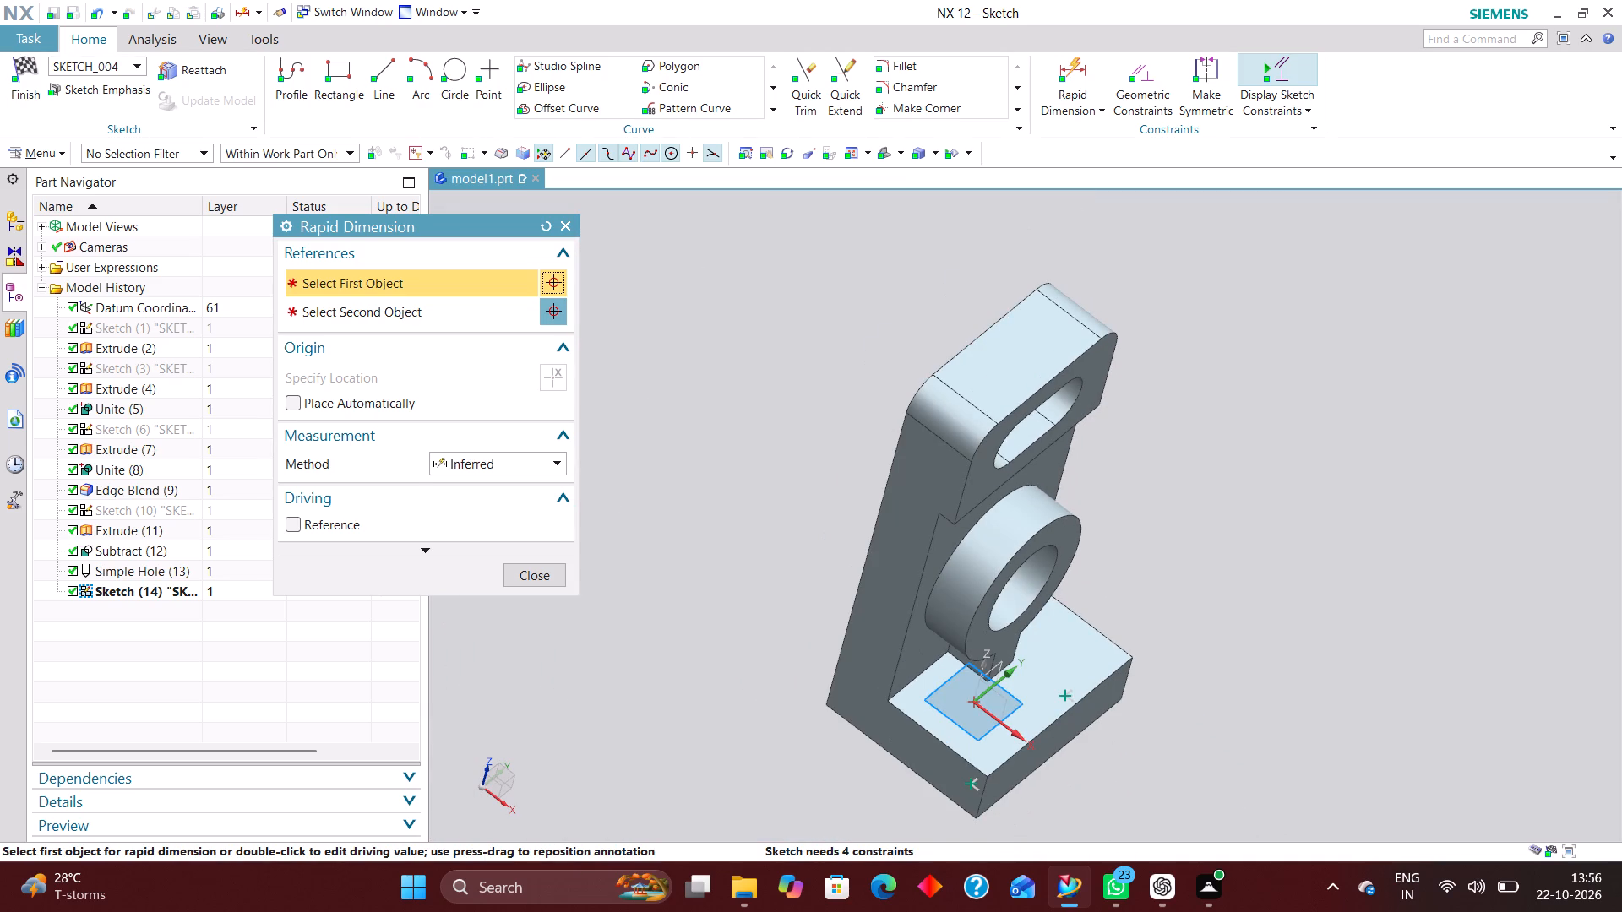
{"action": "middle_click_drag", "start_coordinate": [1168, 682], "coordinate": [1137, 723]}
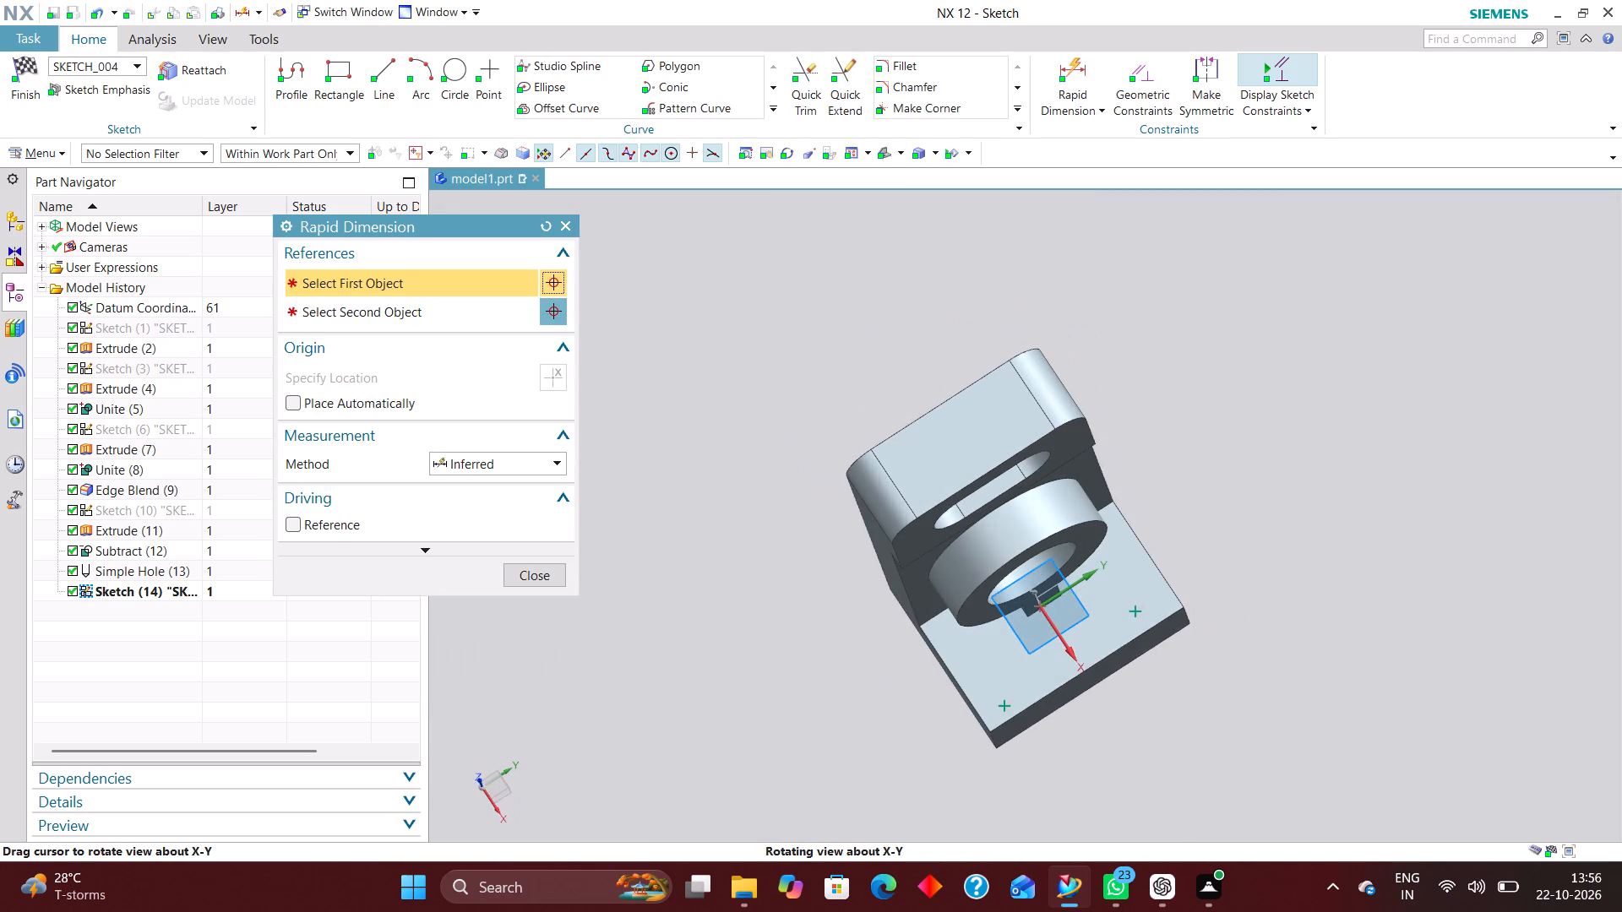
{"action": "middle_click_drag", "start_coordinate": [1137, 723], "coordinate": [1151, 706]}
{"action": "middle_click_drag", "start_coordinate": [1161, 698], "coordinate": [1173, 774]}
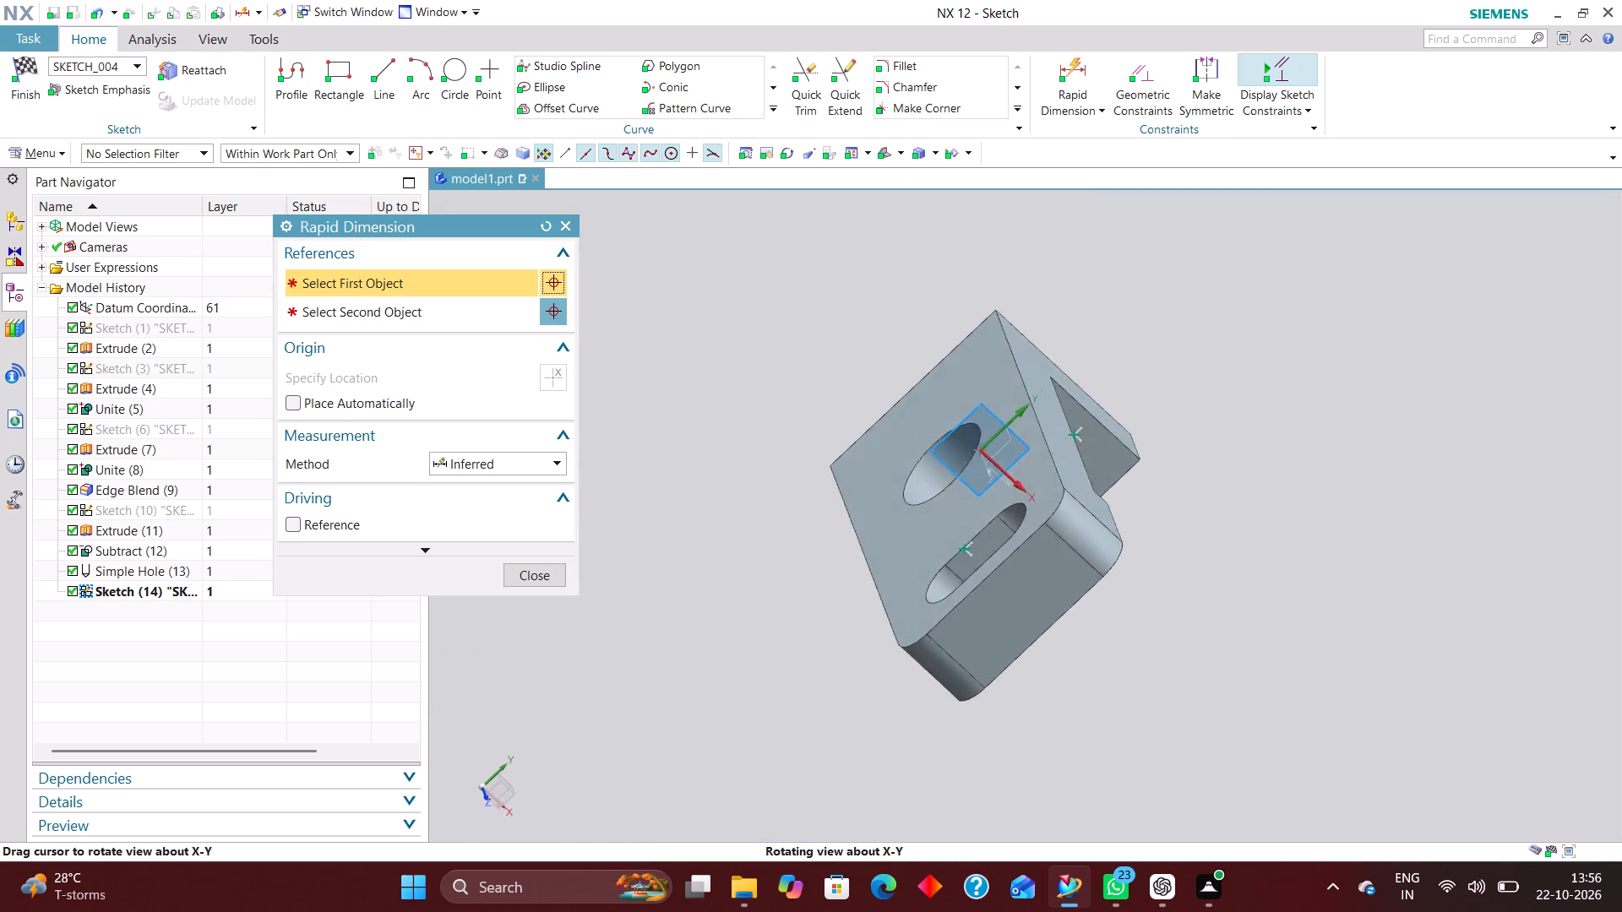
{"action": "middle_click_drag", "start_coordinate": [1173, 774], "coordinate": [1172, 768]}
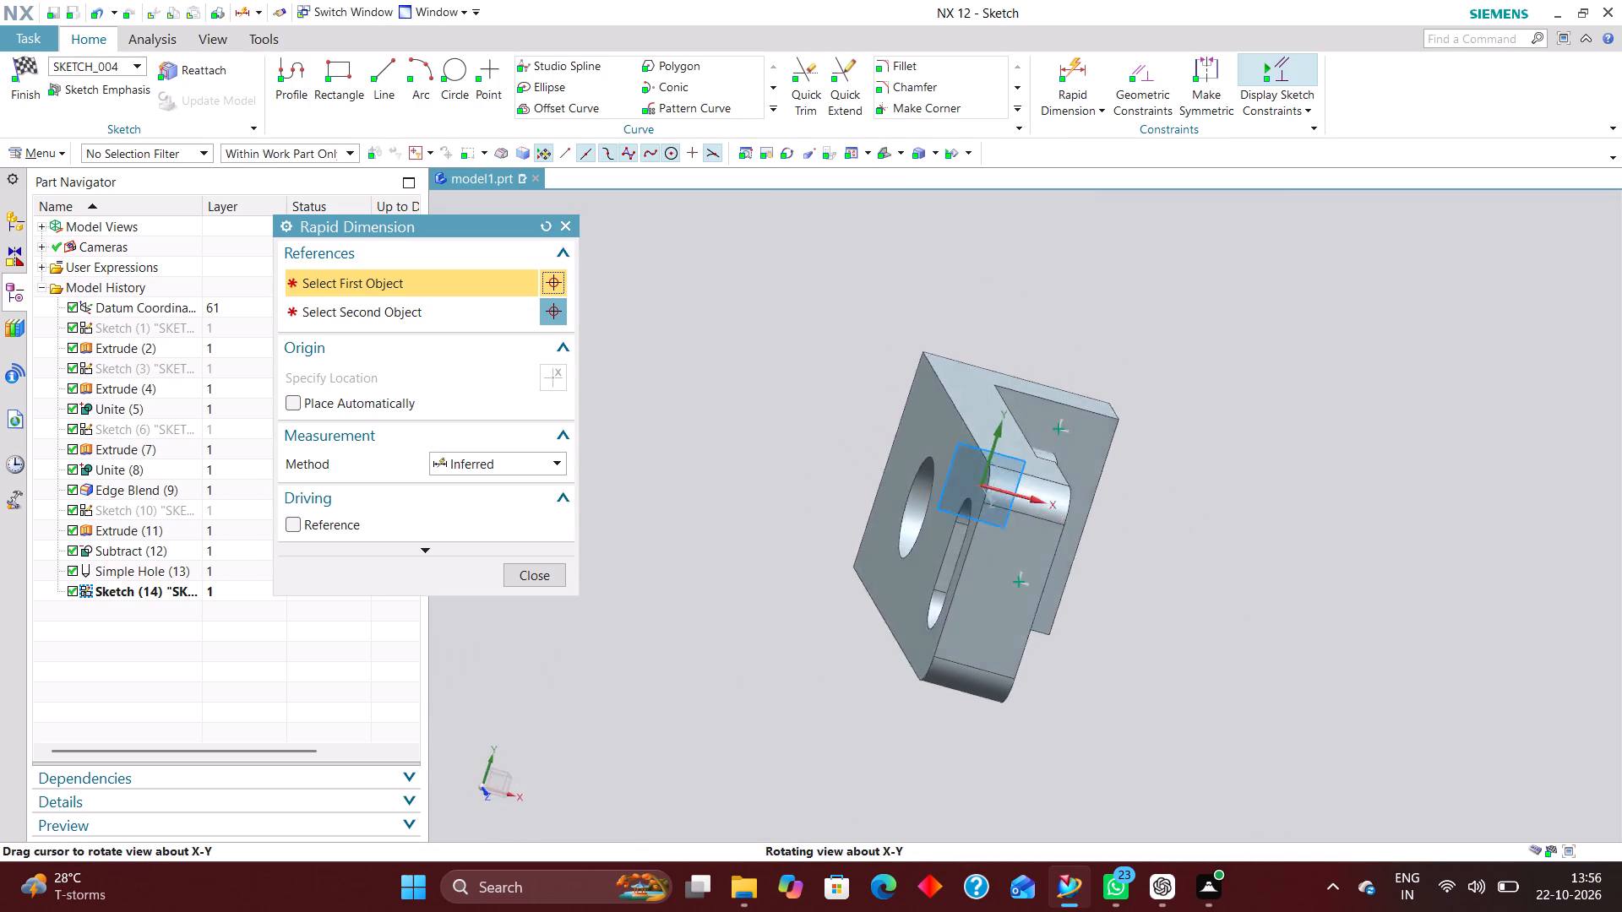
{"action": "middle_click_drag", "start_coordinate": [1172, 768], "coordinate": [1155, 757]}
{"action": "right_click_drag", "start_coordinate": [1270, 619], "coordinate": [1244, 621]}
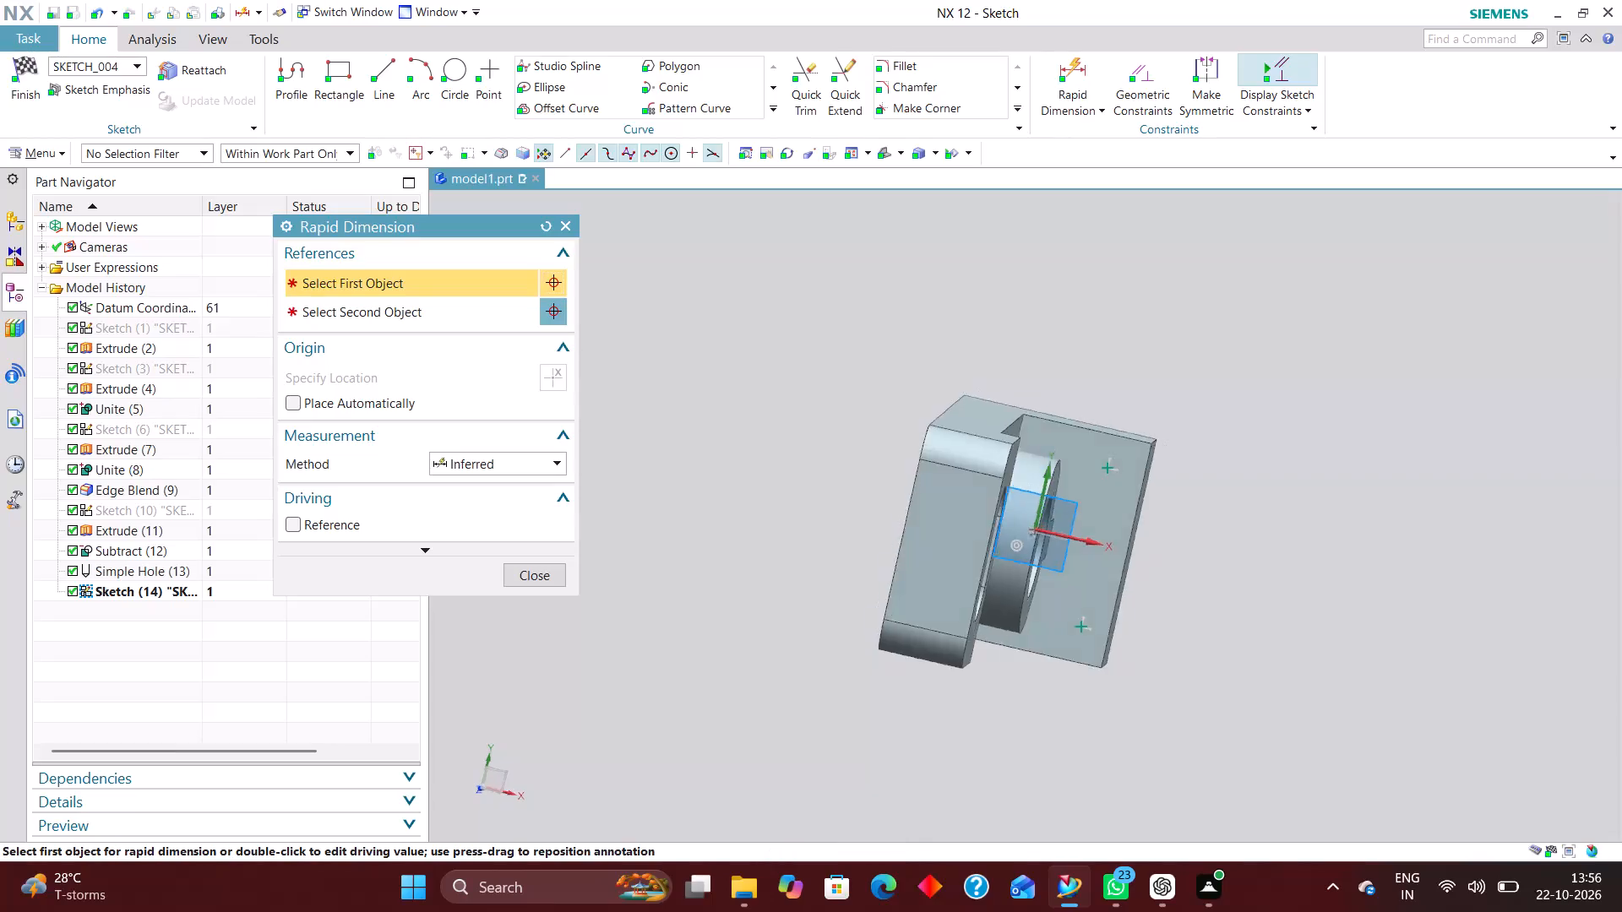
{"action": "scroll", "coordinate": [1091, 475], "scroll_direction": "up", "scroll_amount": 4}
{"action": "left_click", "coordinate": [1150, 475]}
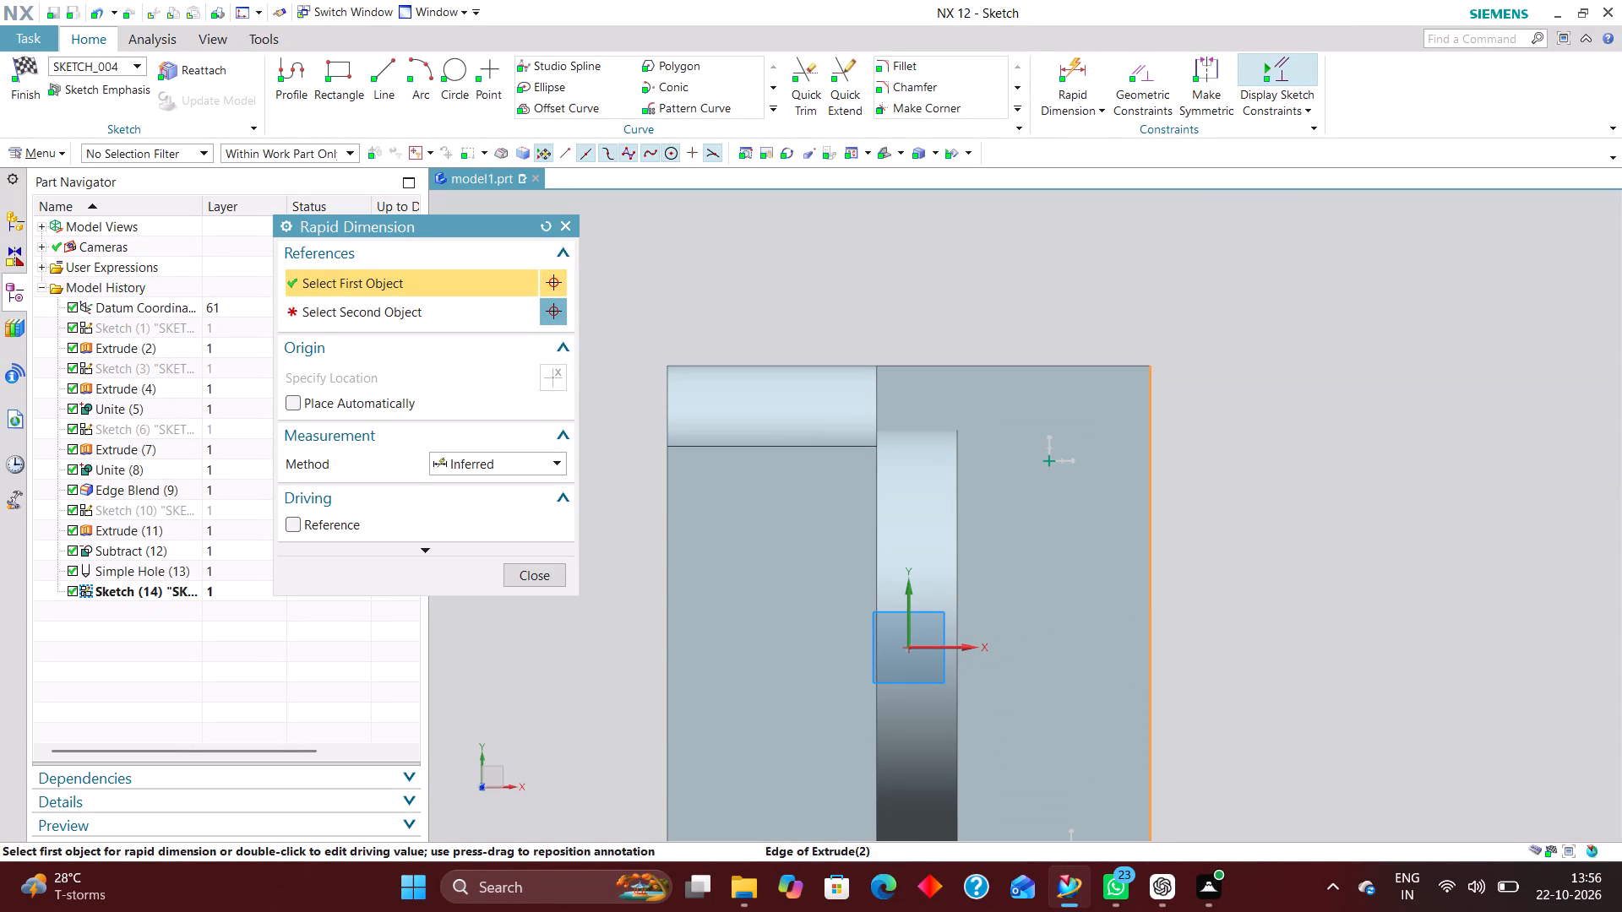
{"action": "left_click", "coordinate": [1049, 460]}
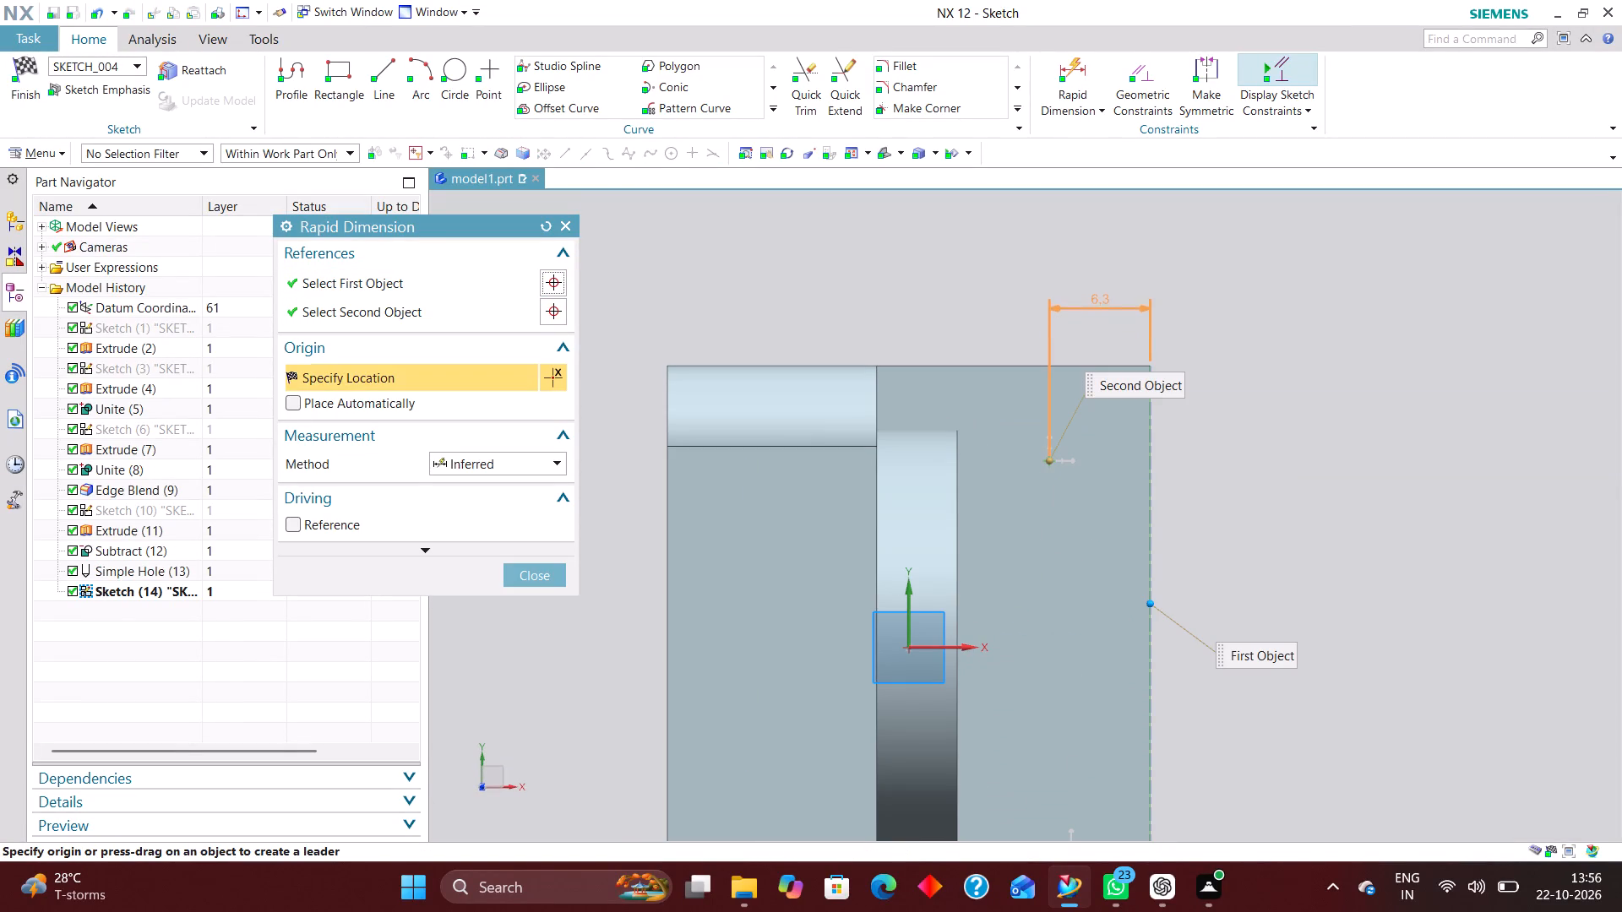
{"action": "left_click", "coordinate": [1100, 296]}
{"action": "key", "text": "8"}
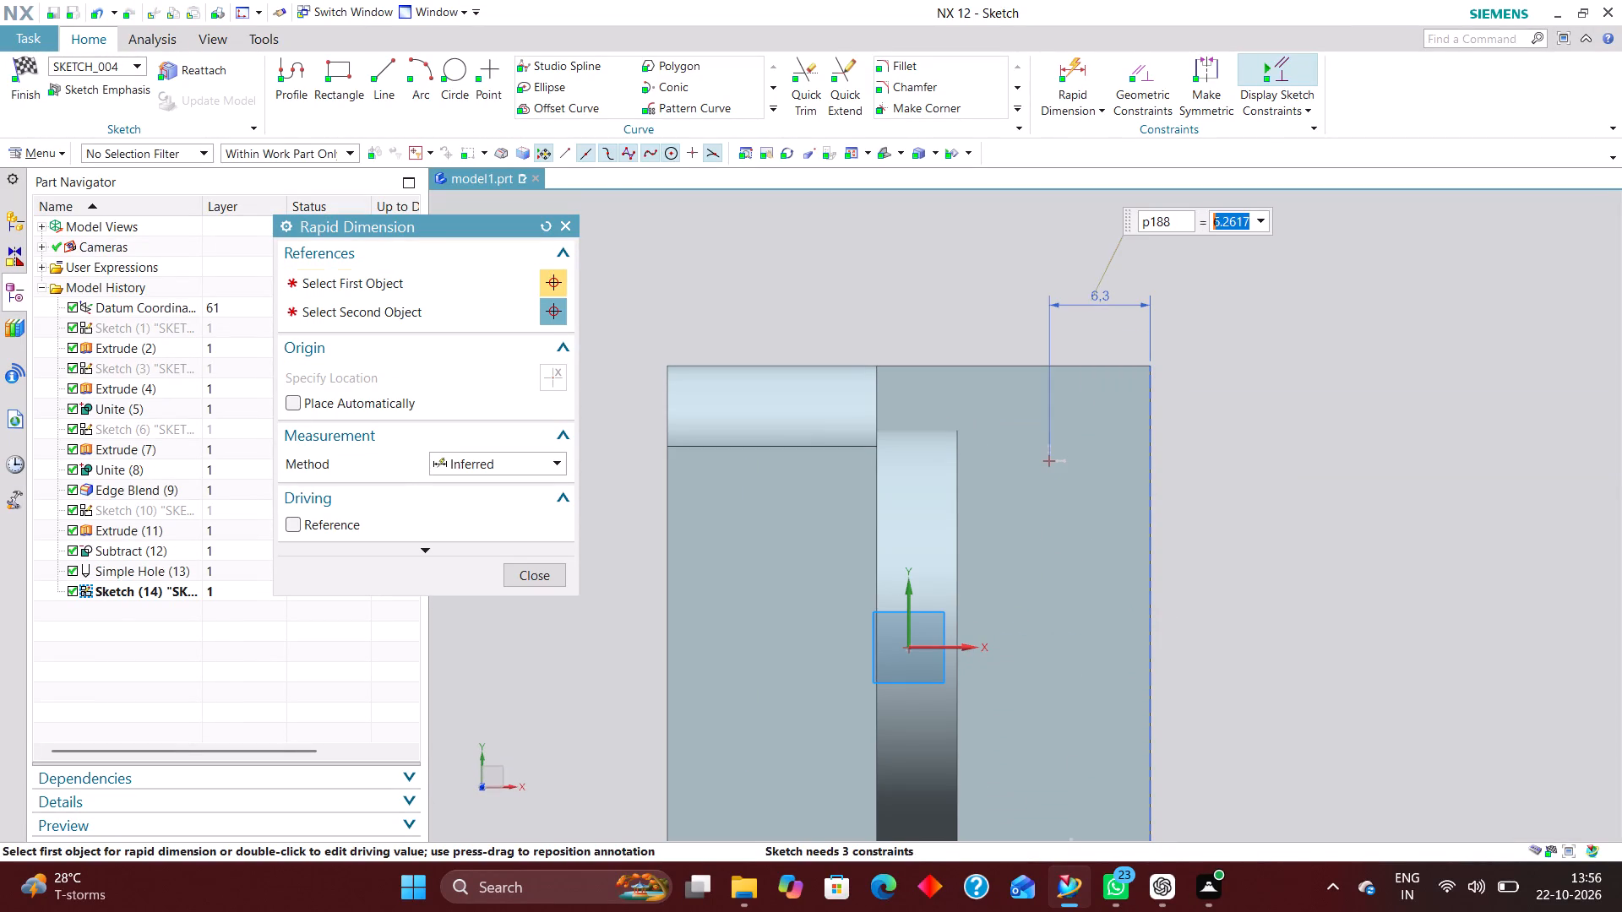
{"action": "key", "text": "Return"}
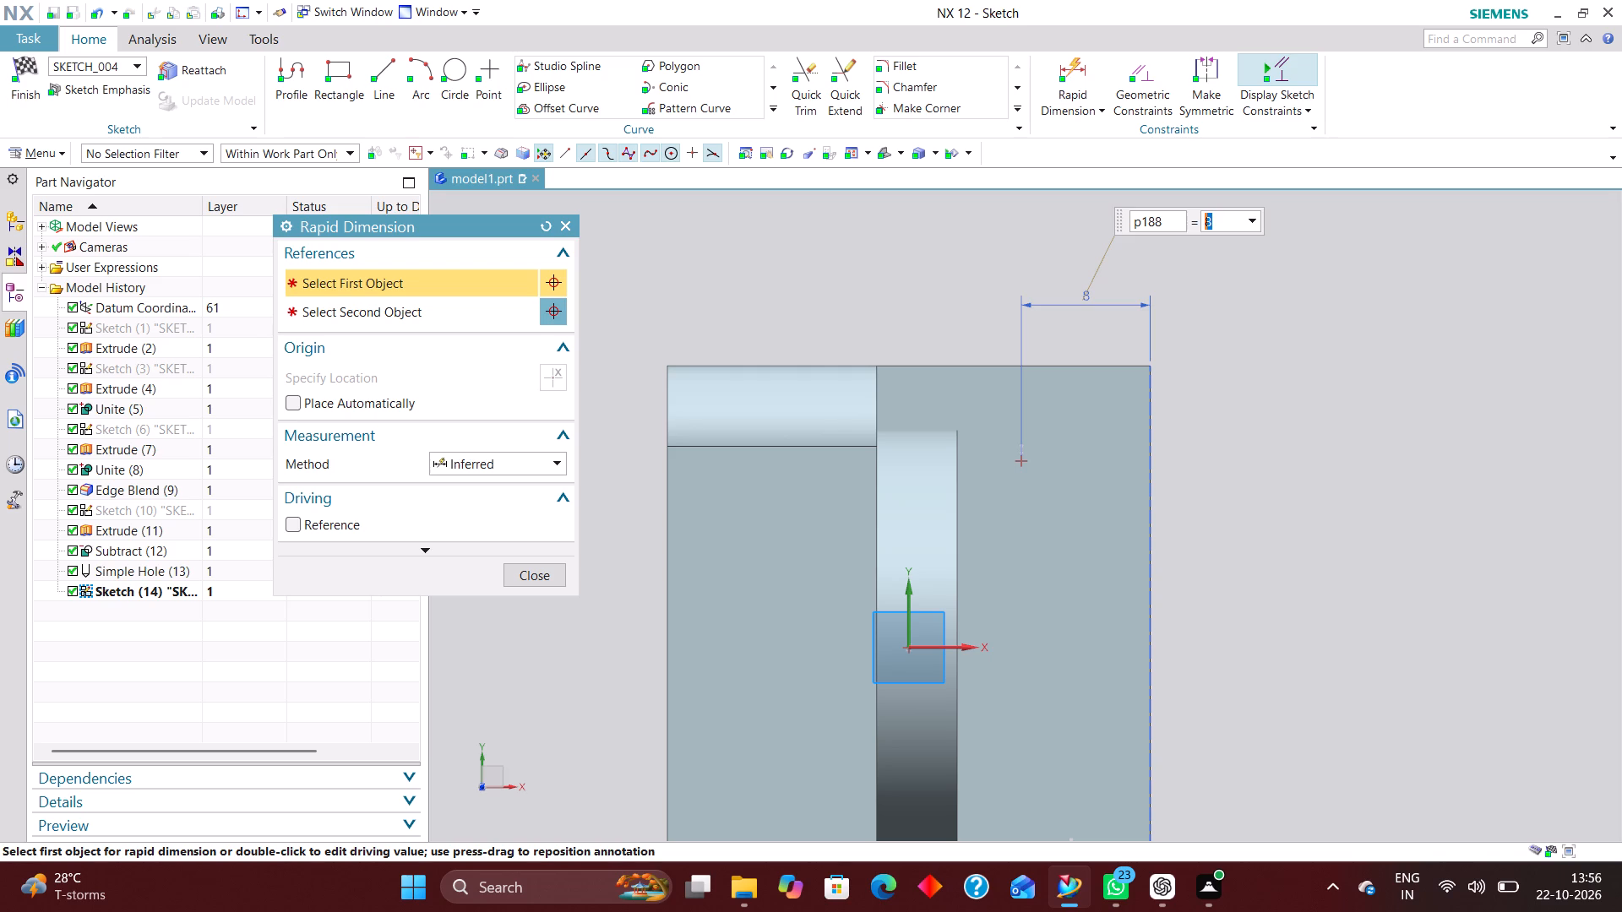
Dimension the same hole centre point 7 mm from the base's +Y side edge.
{"action": "scroll", "coordinate": [1266, 432], "scroll_direction": "down", "scroll_amount": 2}
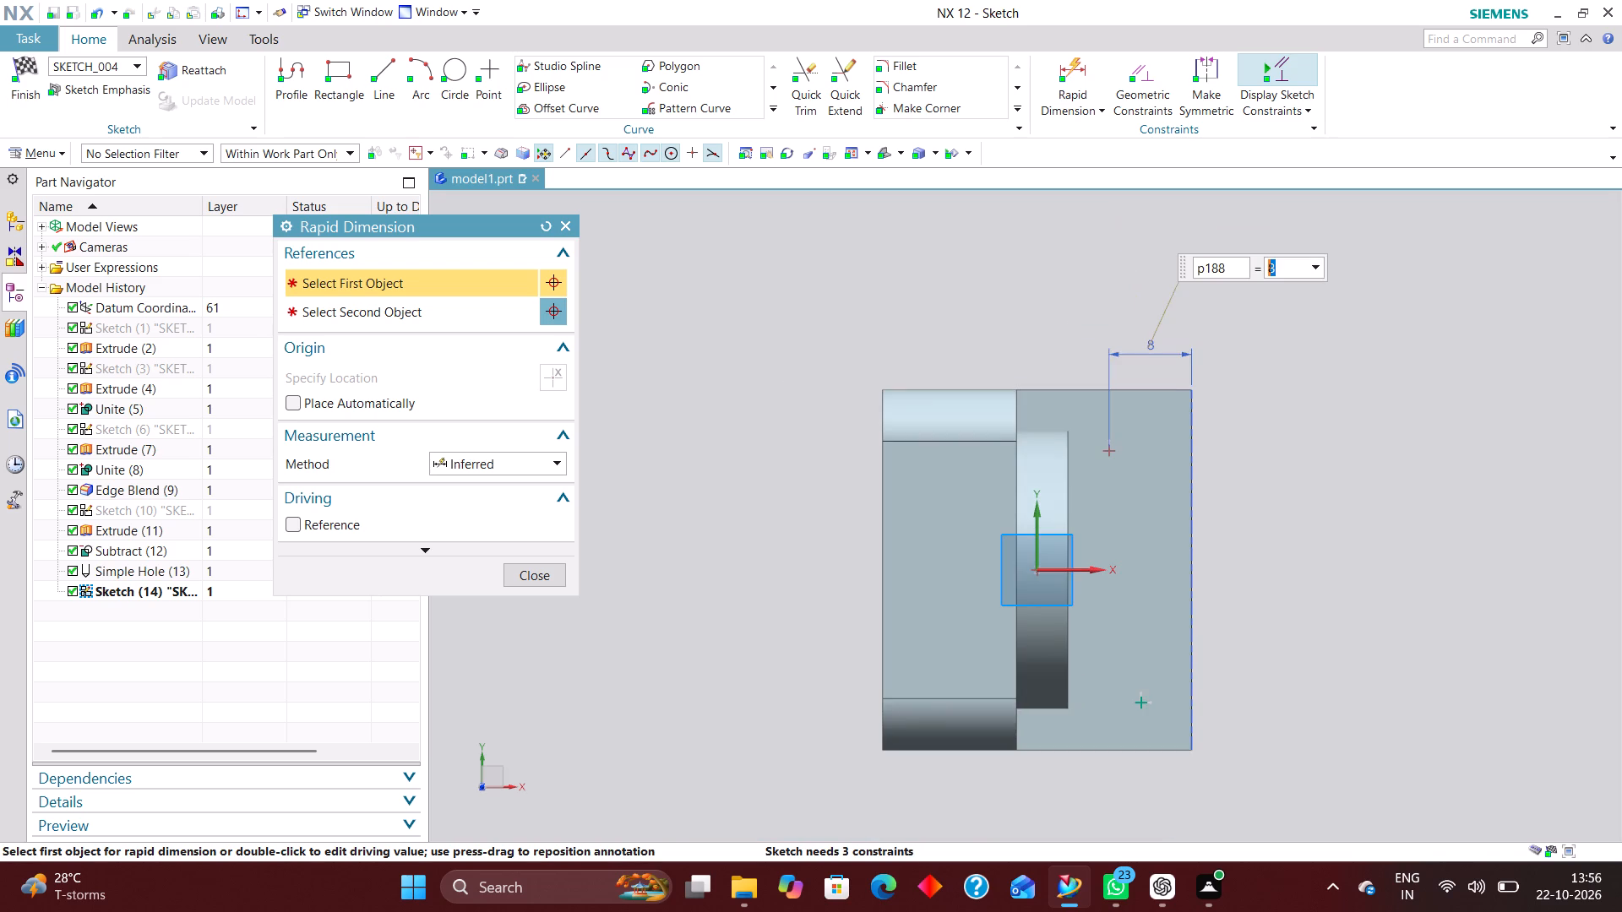
{"action": "scroll", "coordinate": [1148, 437], "scroll_direction": "up", "scroll_amount": 3}
{"action": "left_click", "coordinate": [1033, 340]}
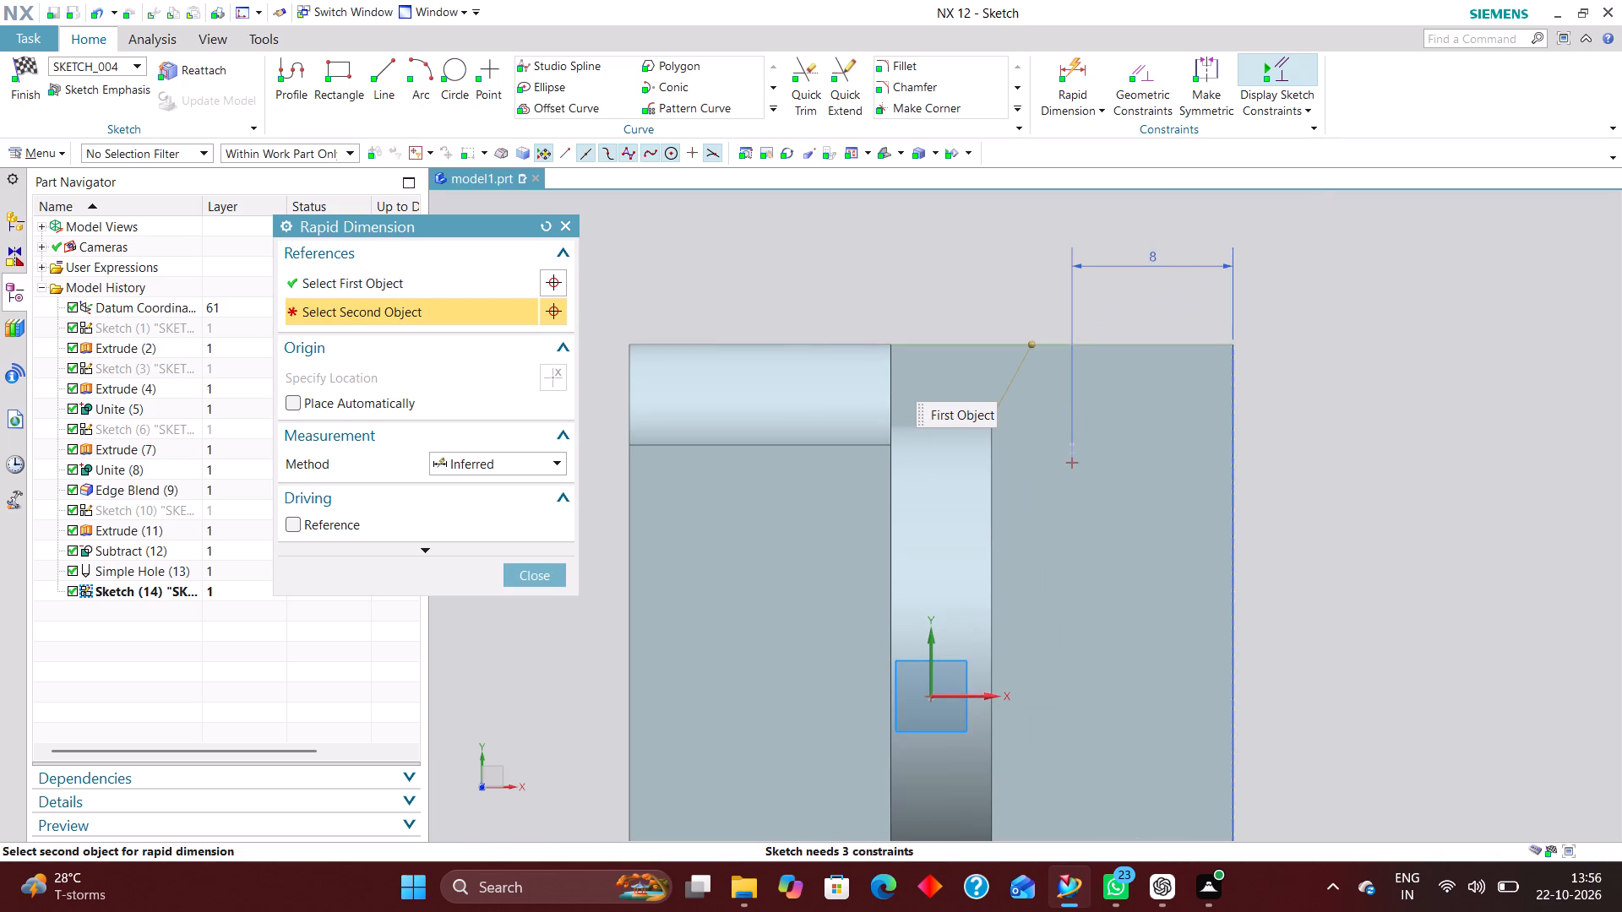
{"action": "left_click", "coordinate": [1072, 459]}
{"action": "left_click", "coordinate": [1314, 403]}
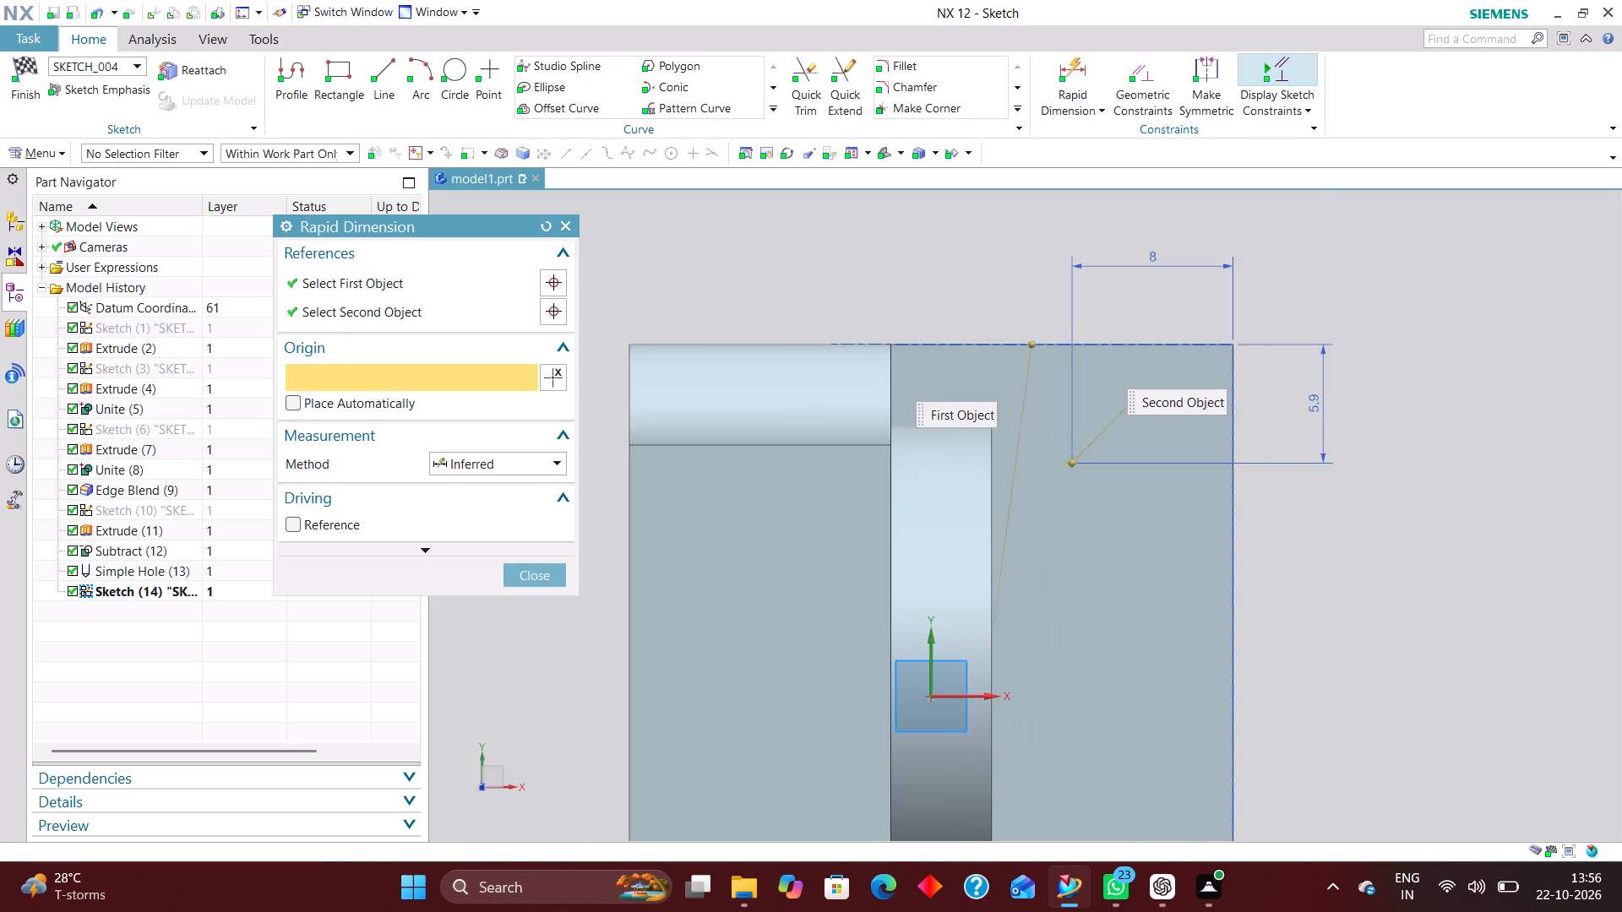
{"action": "key", "text": "7"}
{"action": "key", "text": "Return"}
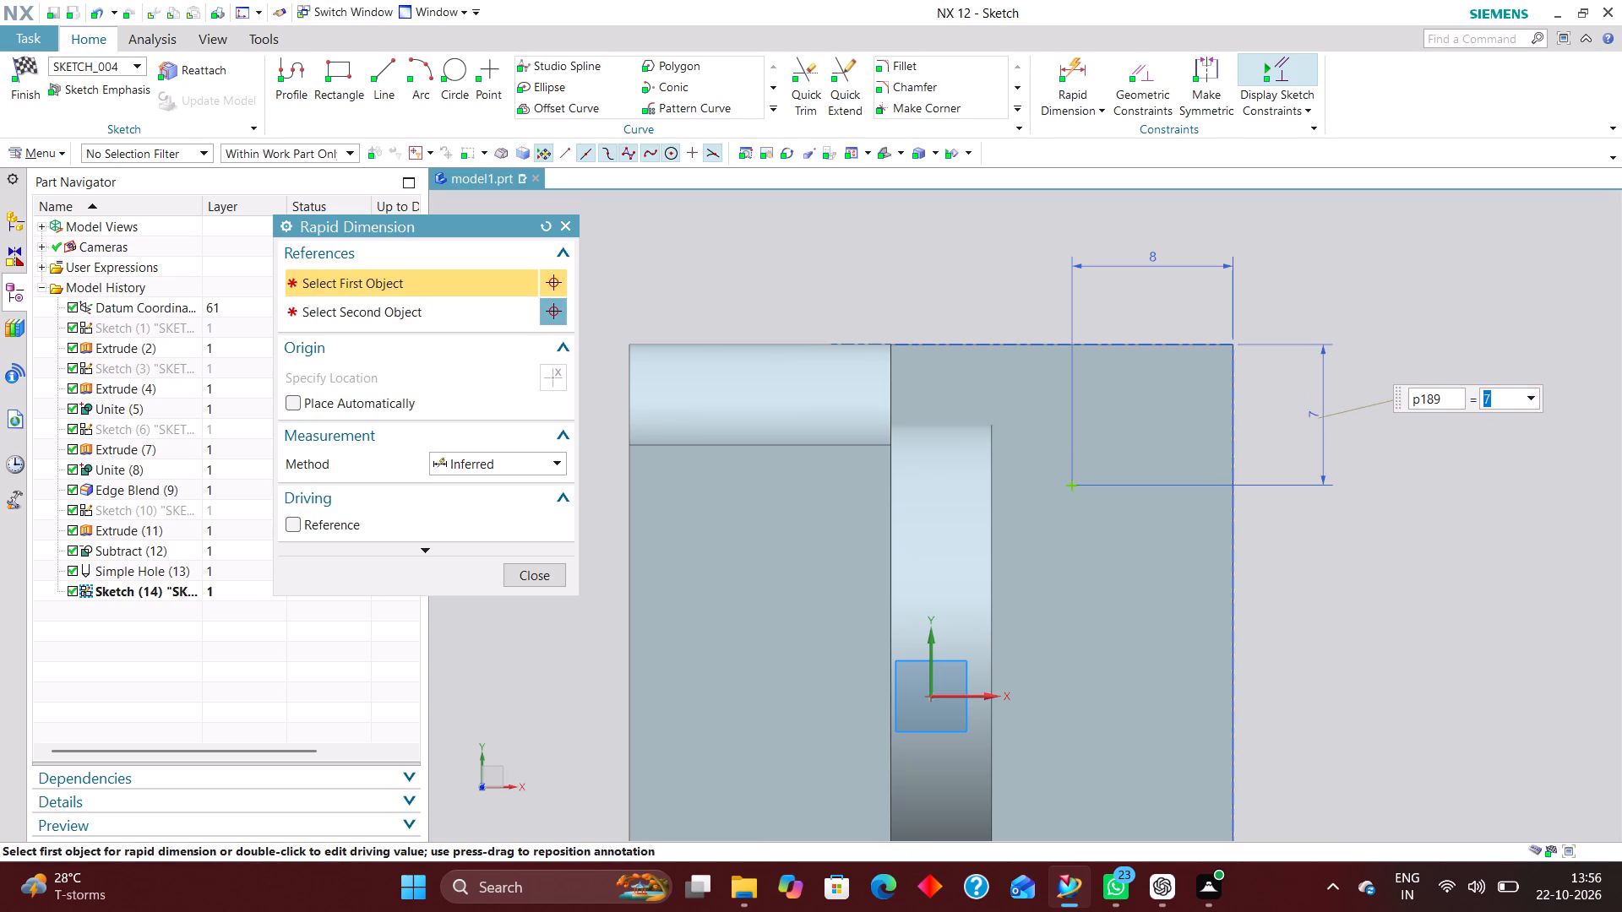
{"action": "scroll", "coordinate": [901, 459], "scroll_direction": "down", "scroll_amount": 4}
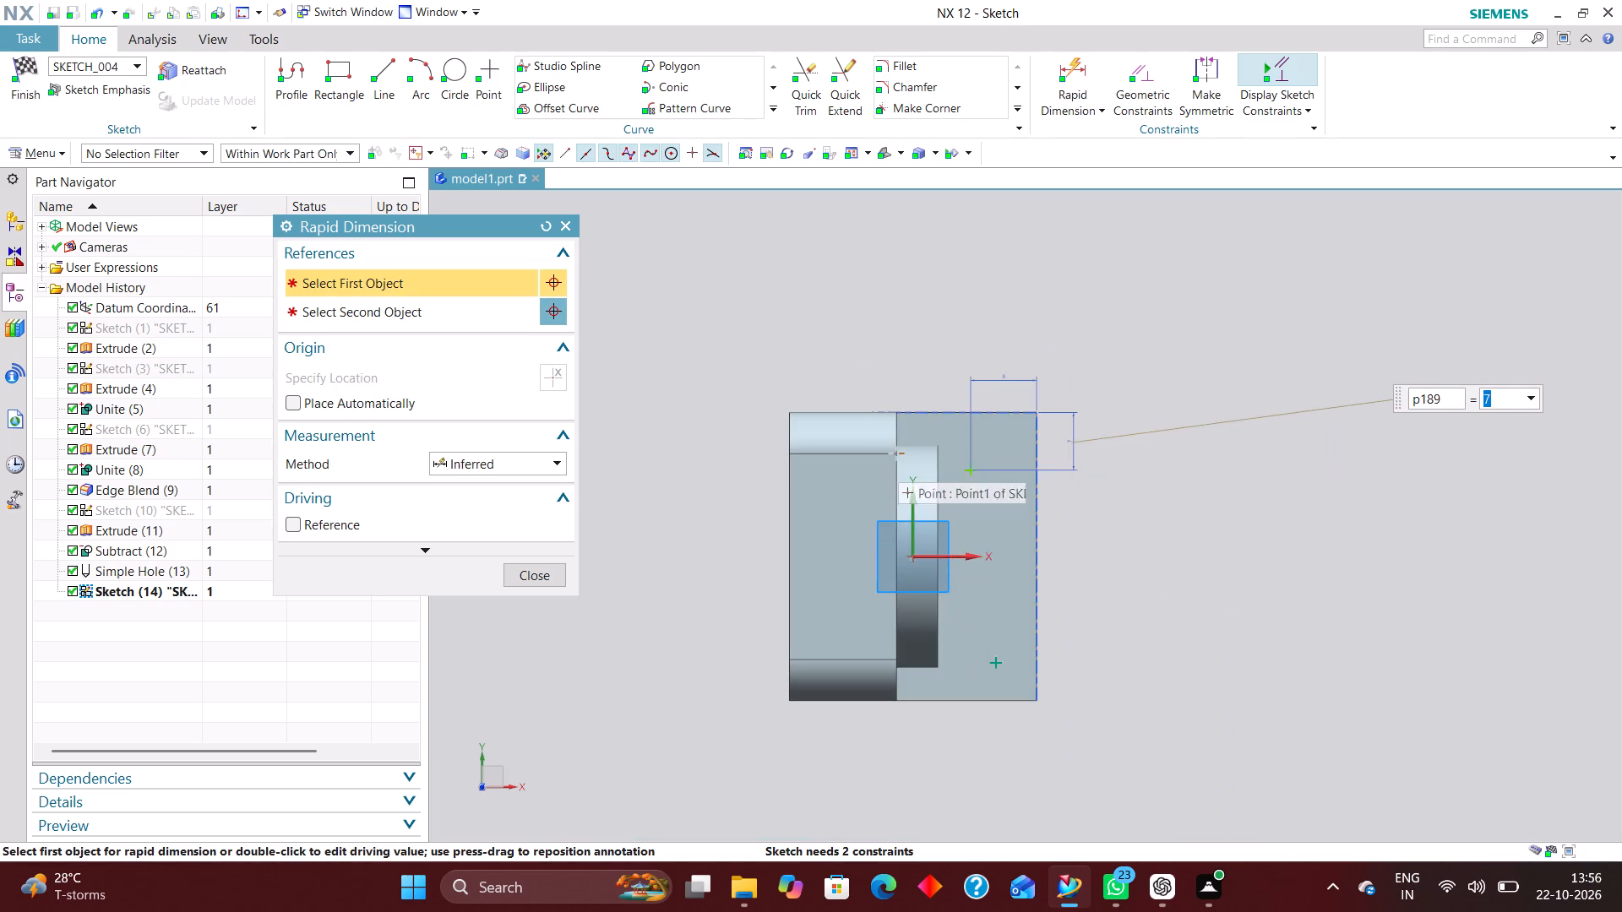
{"action": "scroll", "coordinate": [868, 582], "scroll_direction": "up", "scroll_amount": 2}
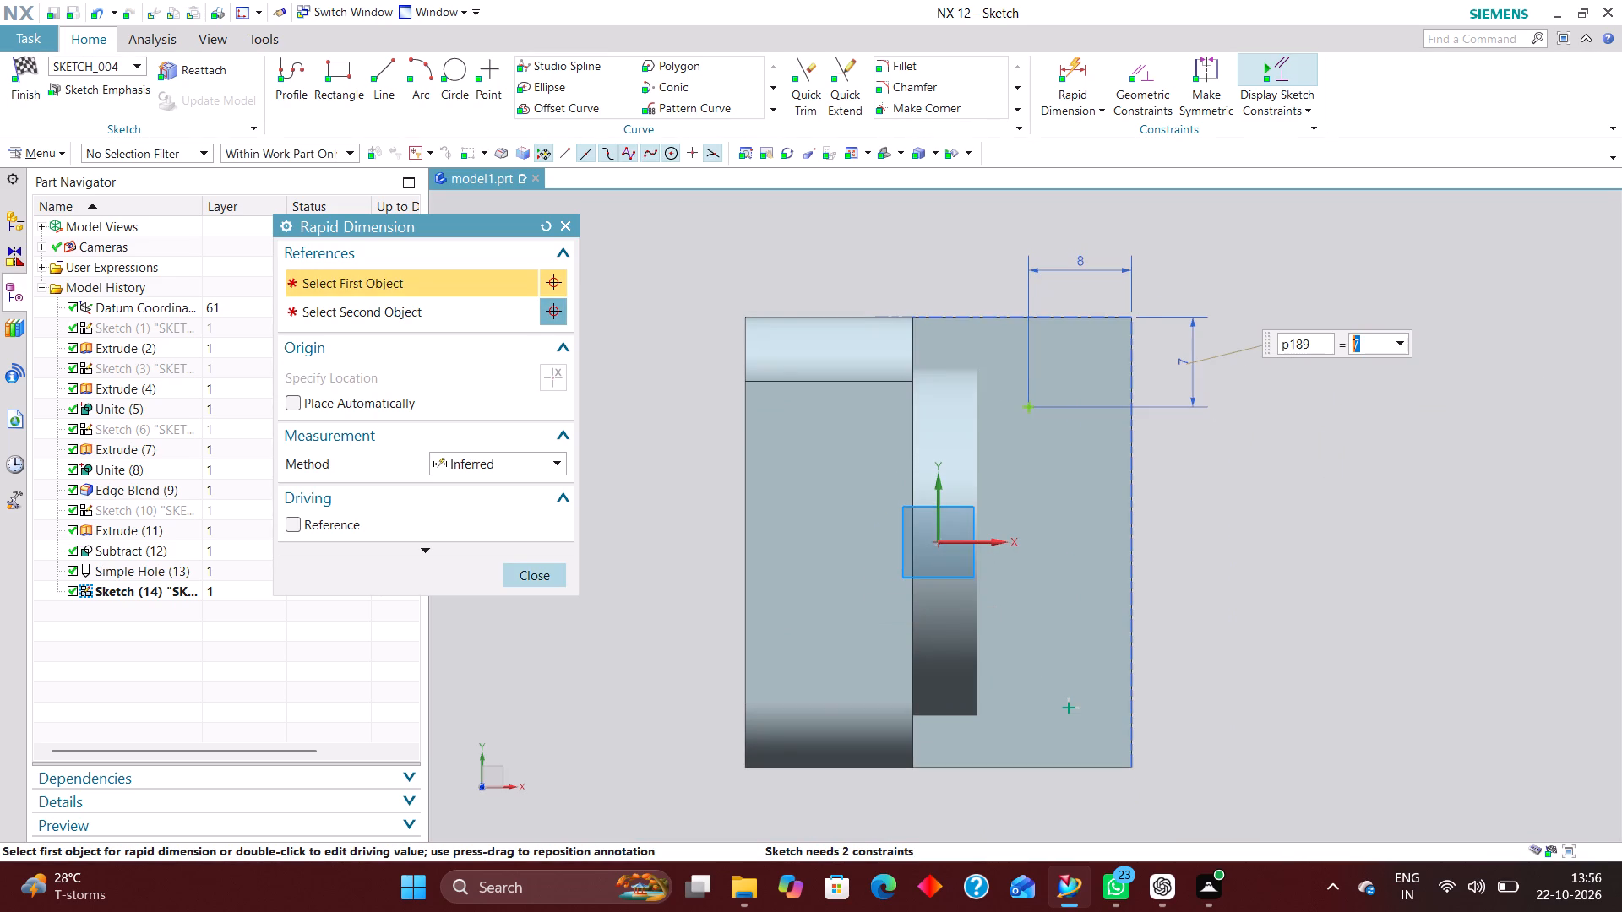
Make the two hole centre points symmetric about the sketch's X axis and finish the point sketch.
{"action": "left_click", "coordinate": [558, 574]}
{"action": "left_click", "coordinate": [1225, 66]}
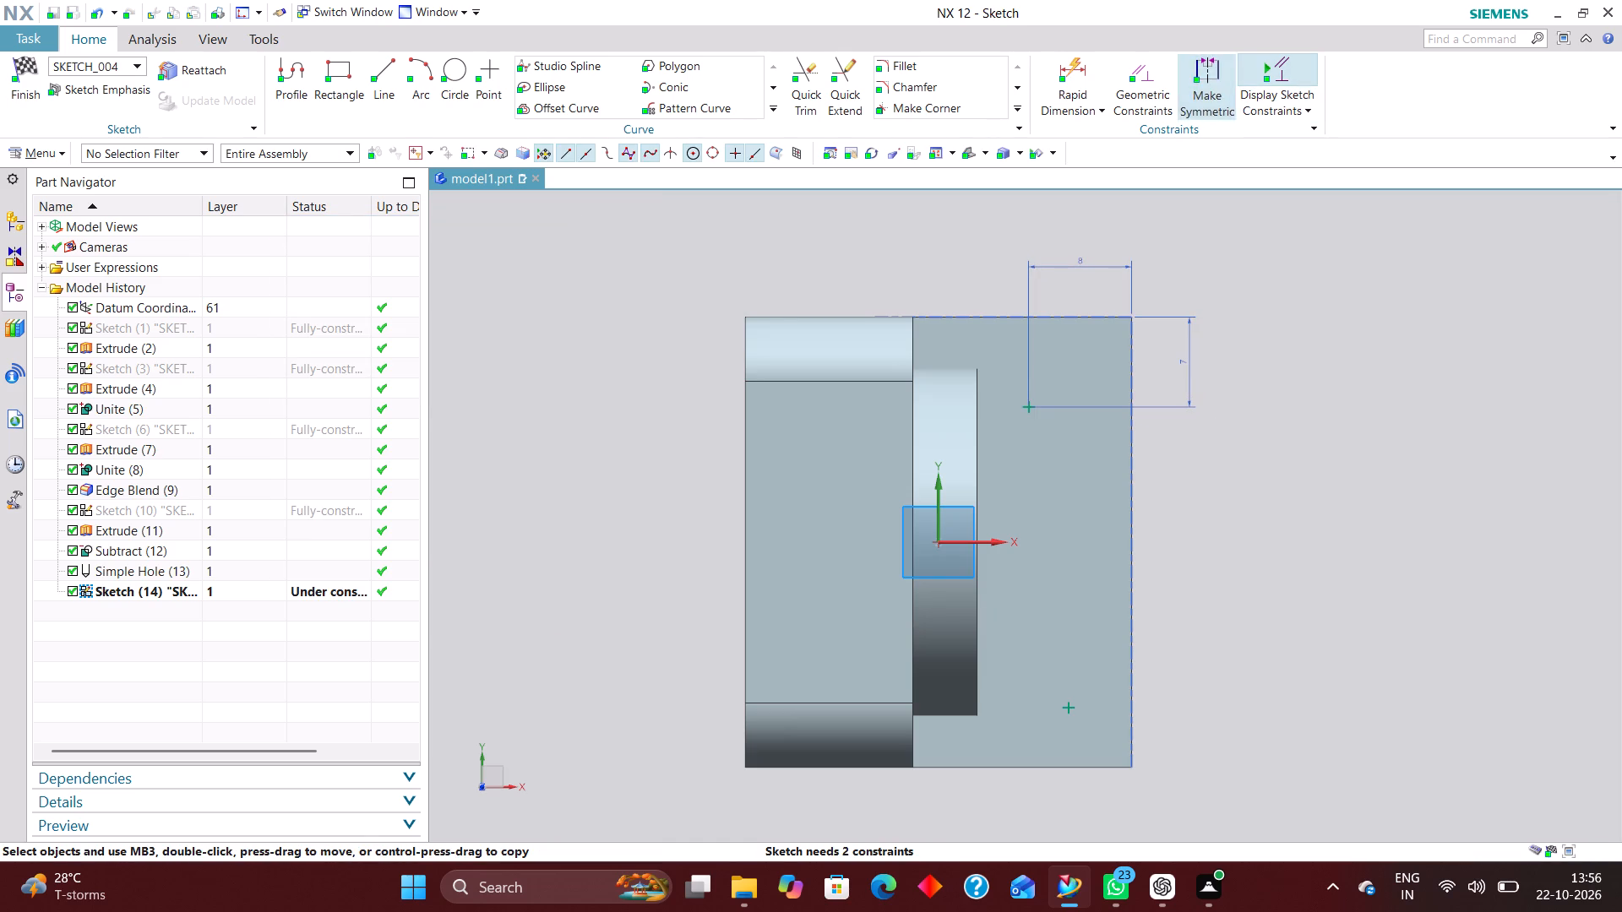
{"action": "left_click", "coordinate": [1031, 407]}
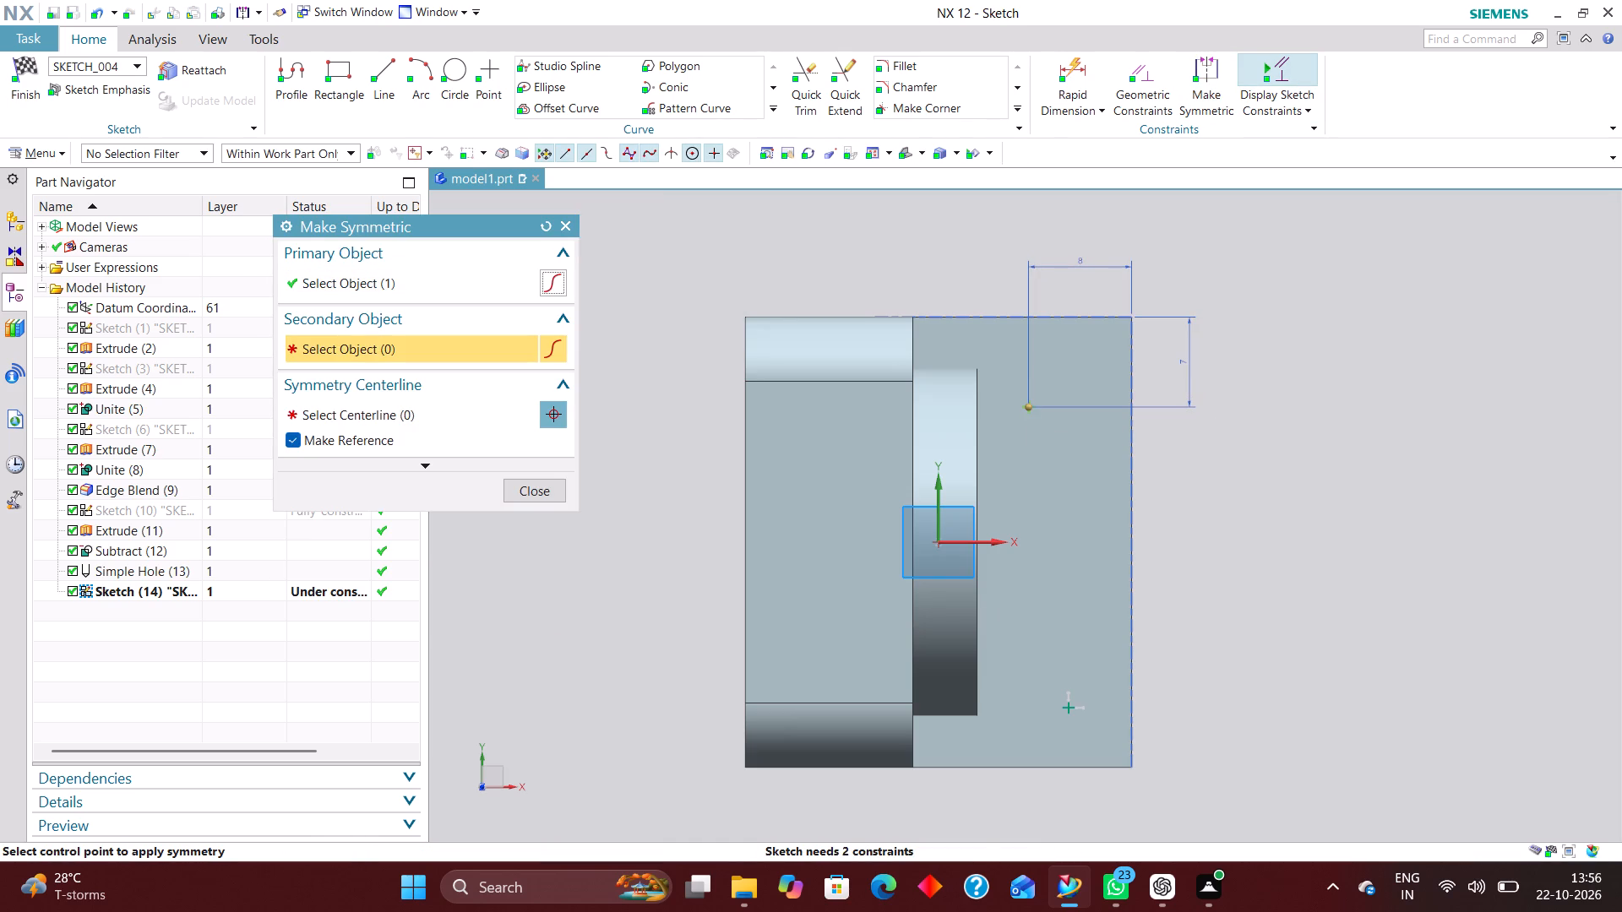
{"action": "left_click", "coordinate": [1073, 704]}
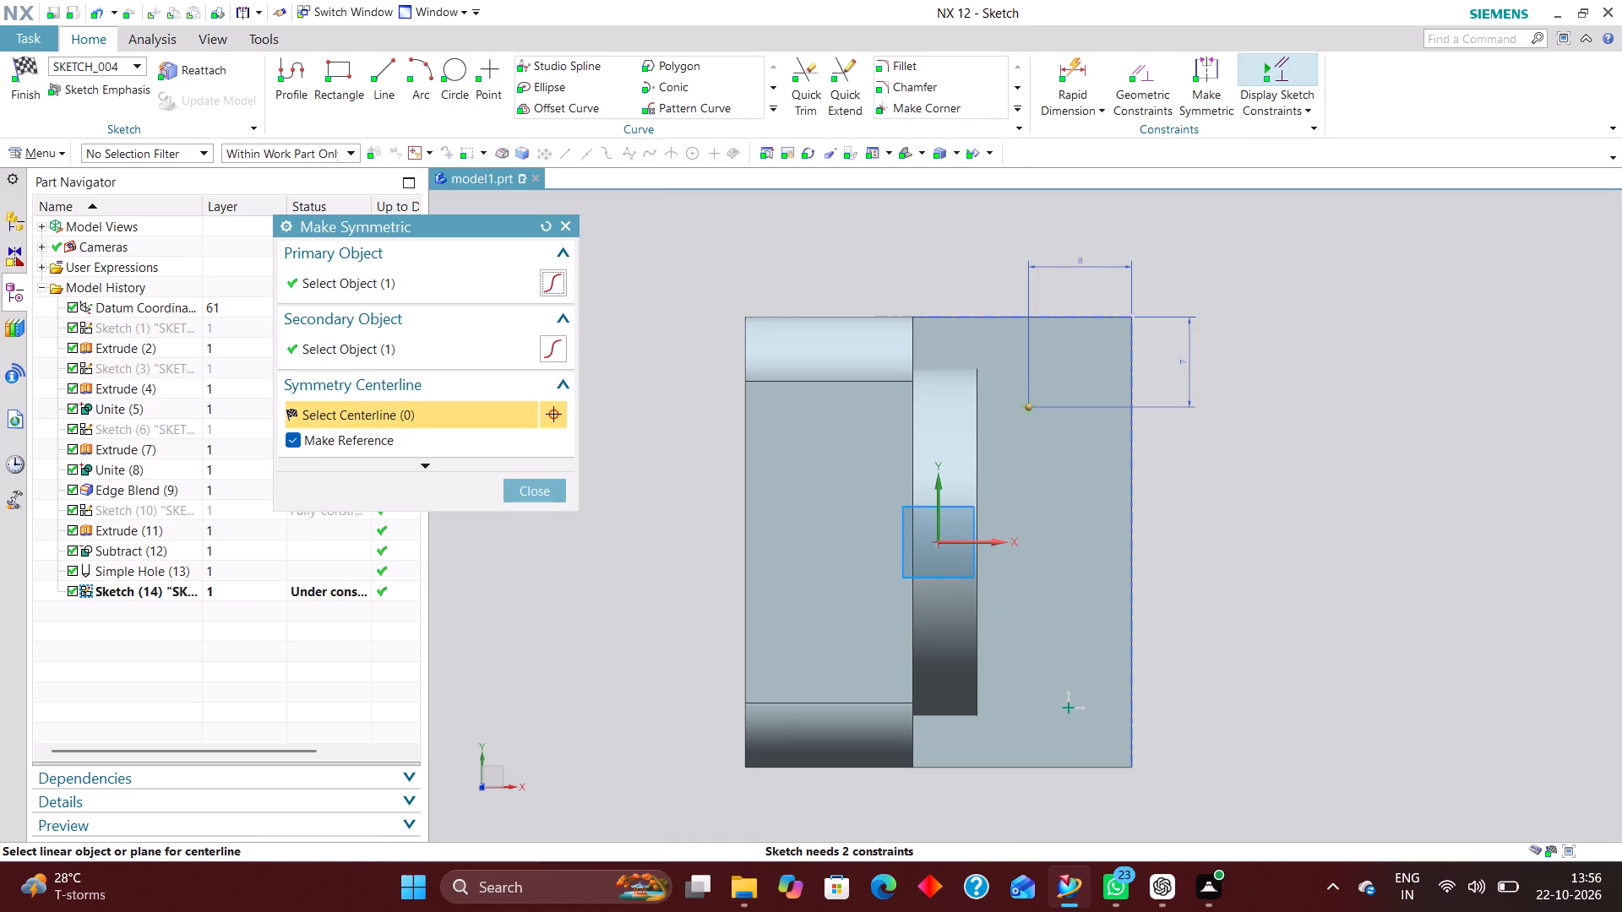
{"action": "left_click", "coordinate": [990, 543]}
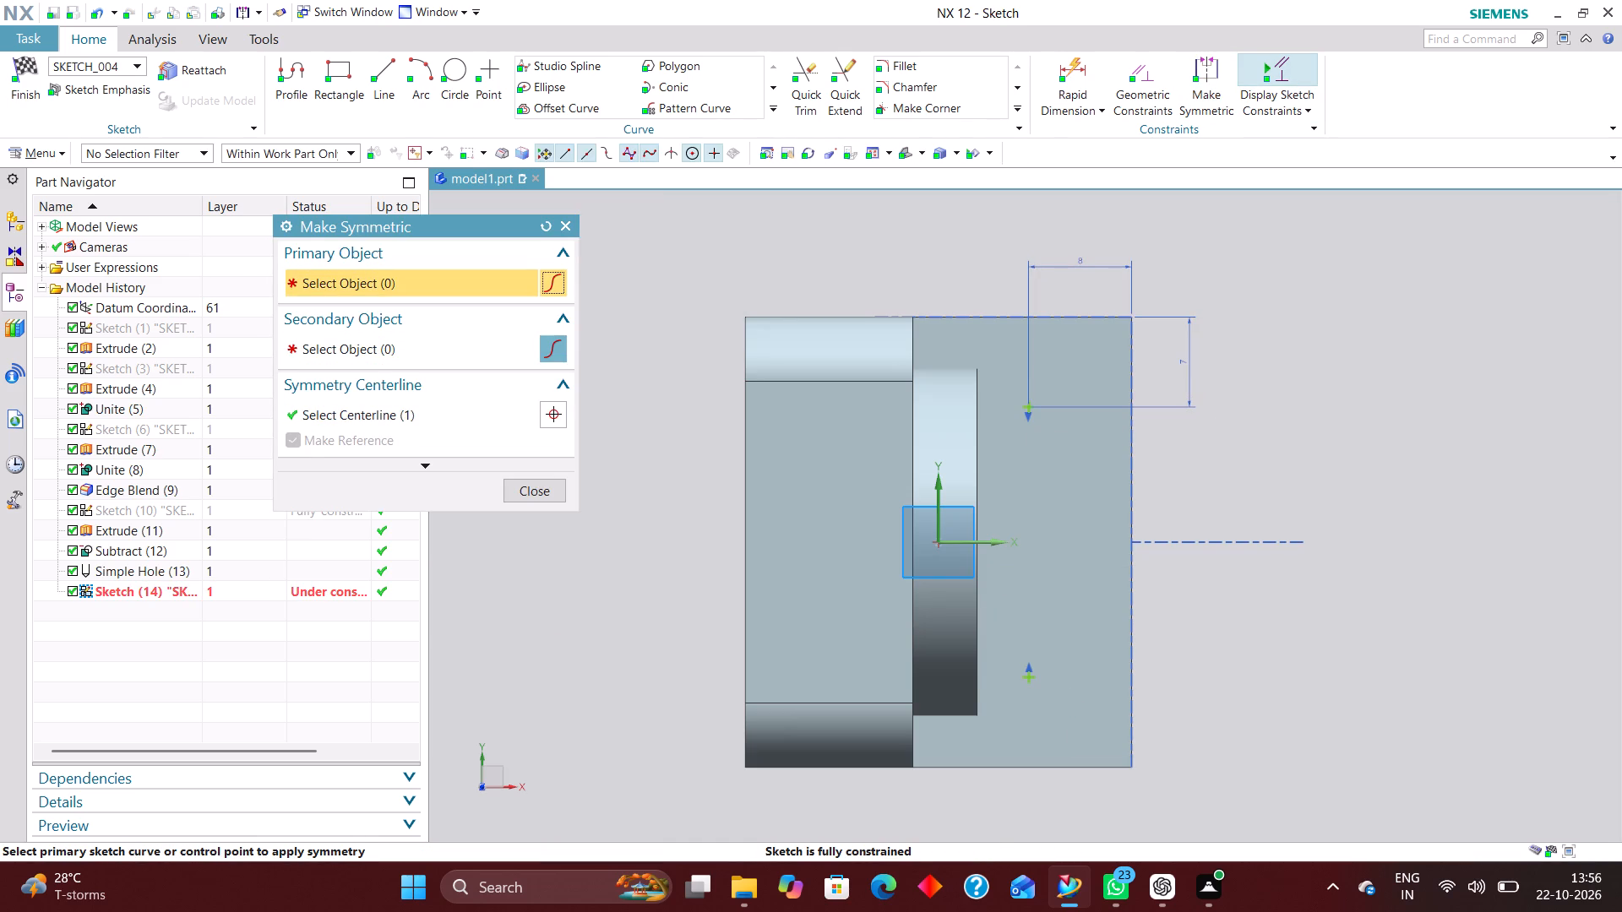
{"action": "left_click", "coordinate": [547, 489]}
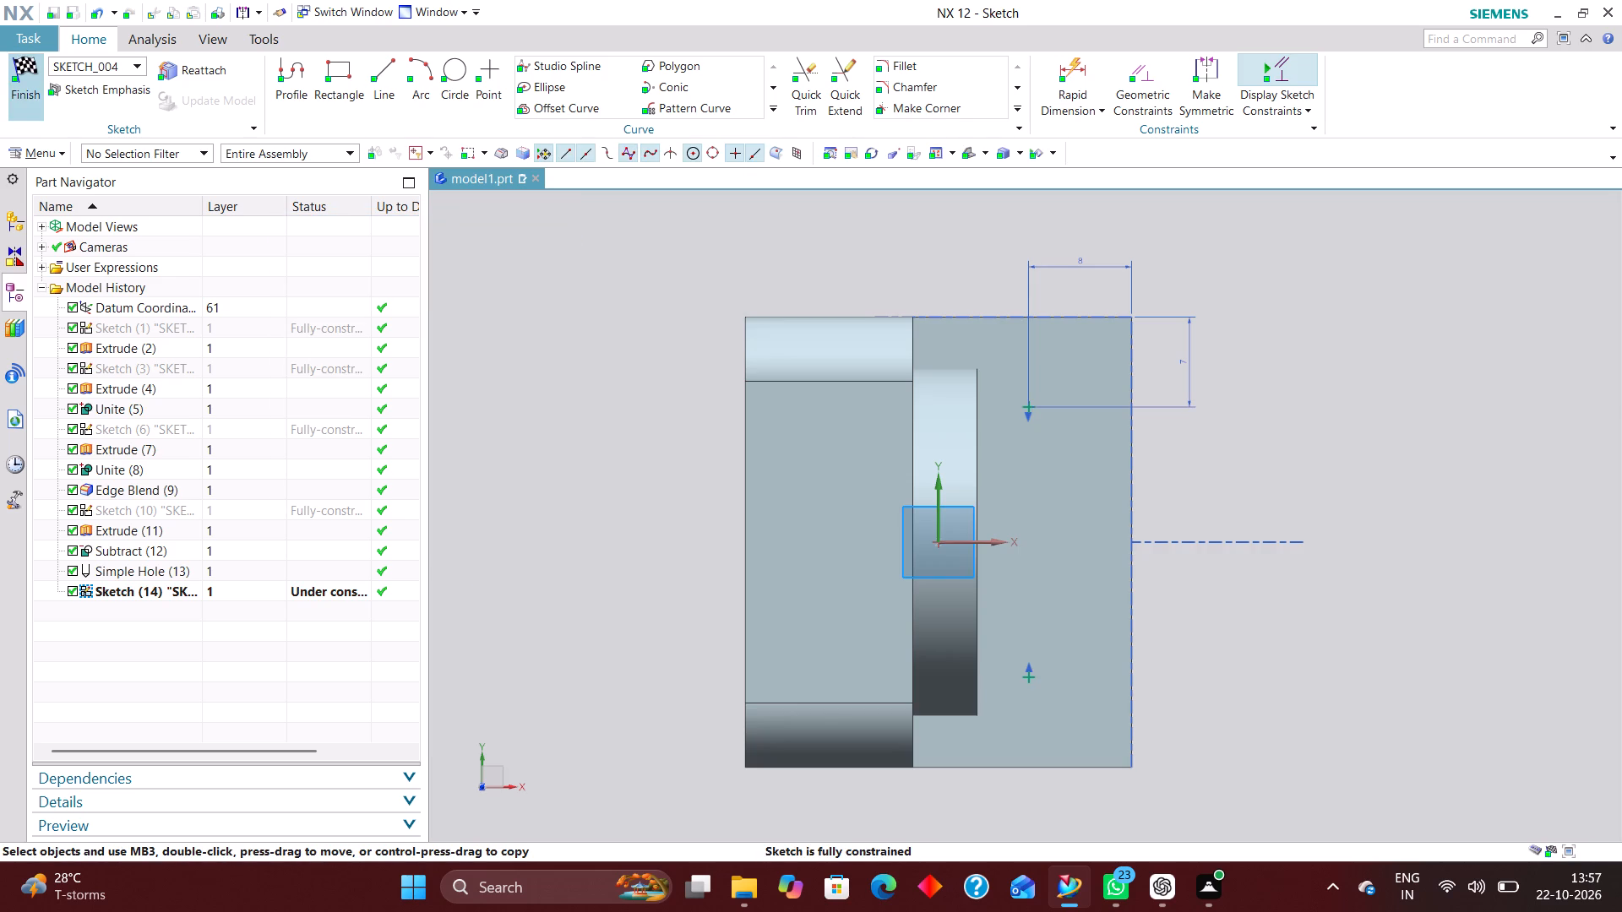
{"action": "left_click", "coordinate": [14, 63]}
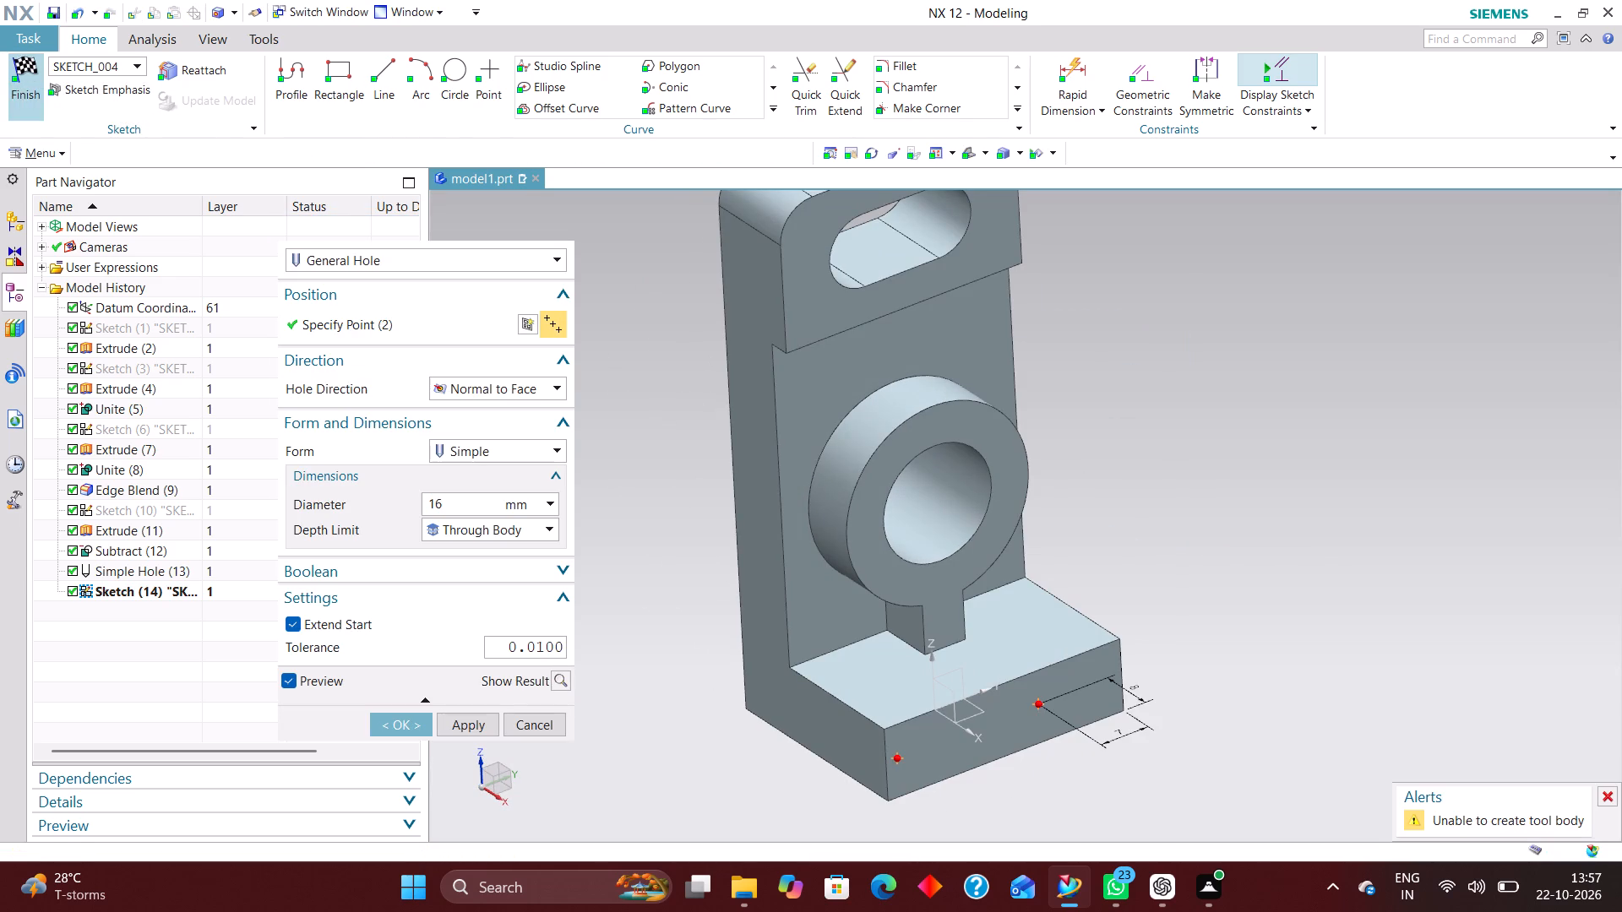
Examine the positions of the two hole points on the base's underside from several directions.
{"action": "scroll", "coordinate": [1110, 777], "scroll_direction": "down", "scroll_amount": 1}
{"action": "middle_click_drag", "start_coordinate": [1142, 779], "coordinate": [1140, 759]}
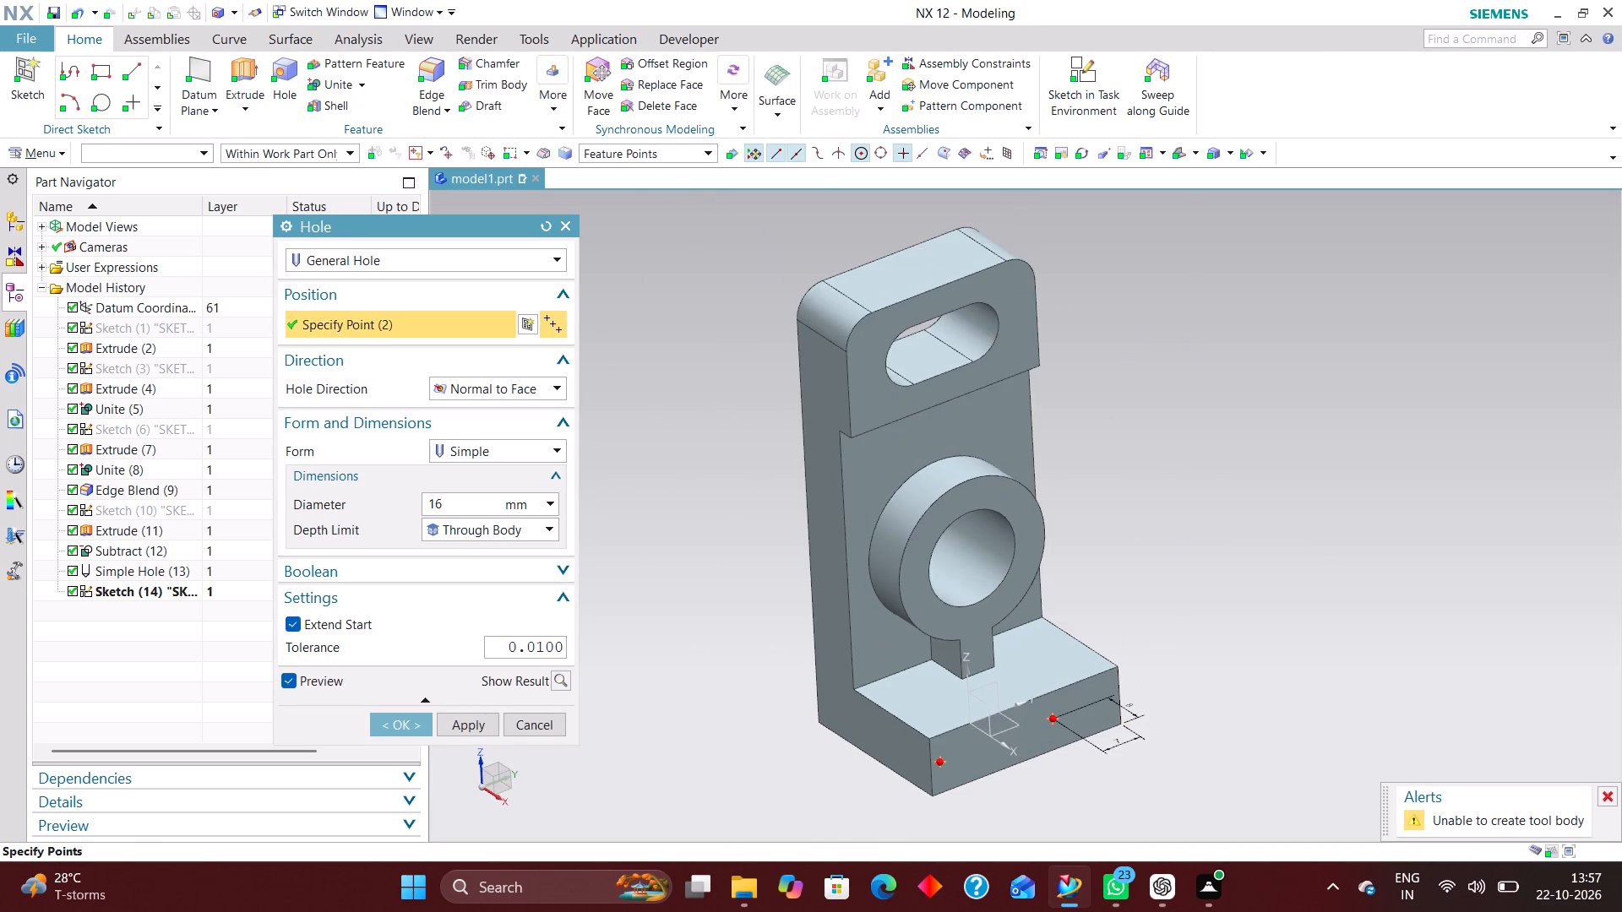
{"action": "middle_click_drag", "start_coordinate": [1140, 759], "coordinate": [1244, 689]}
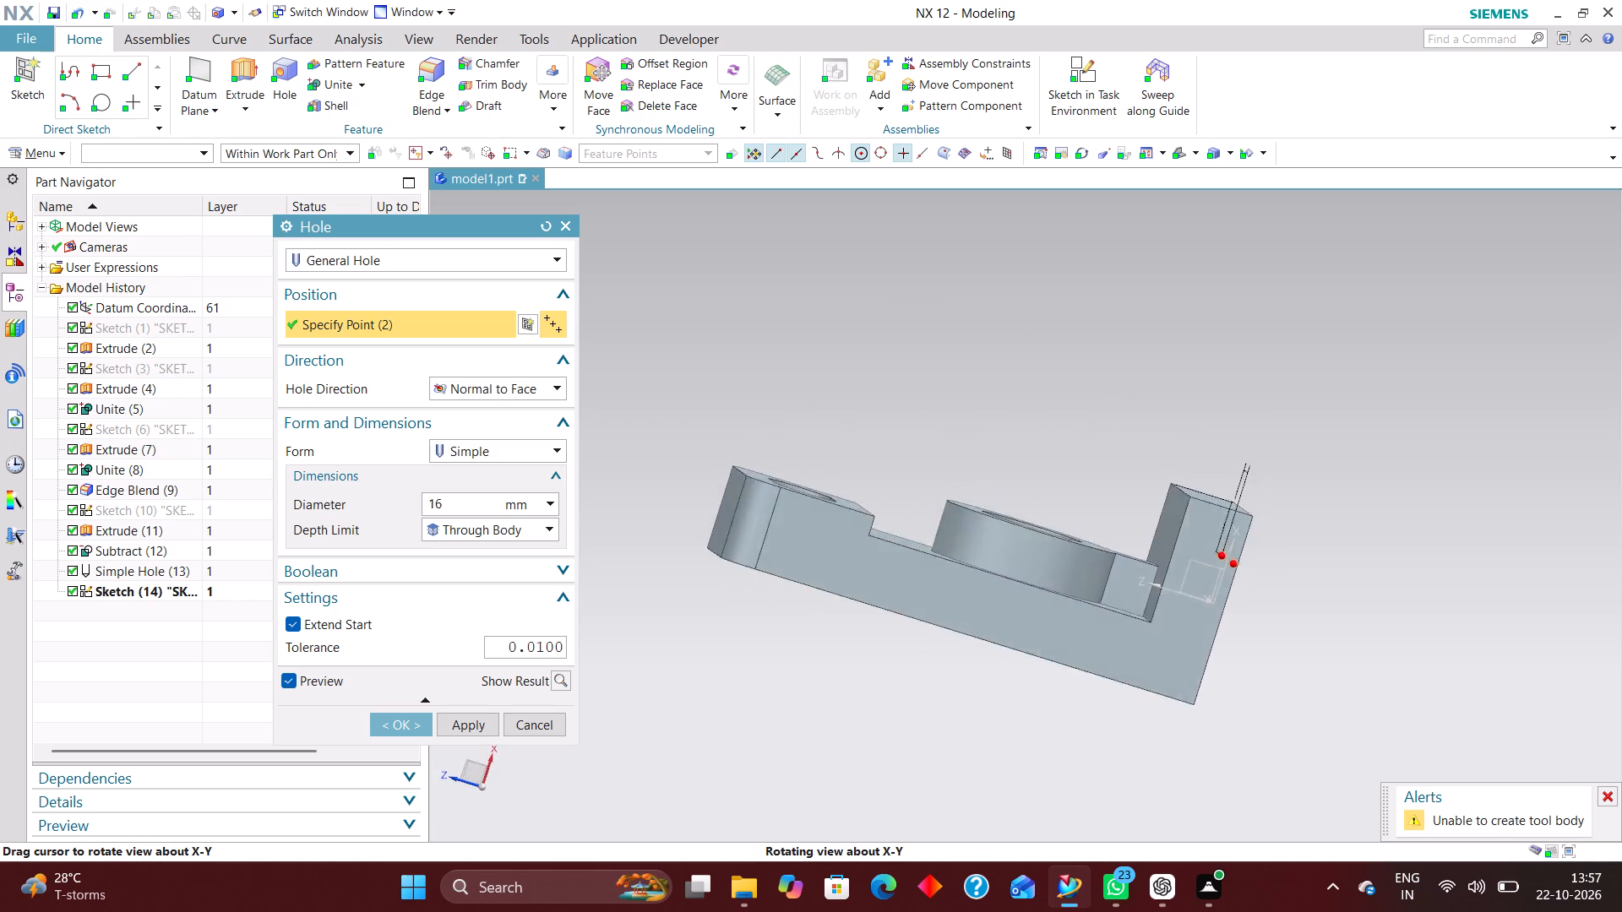
{"action": "middle_click_drag", "start_coordinate": [1244, 689], "coordinate": [1234, 741]}
{"action": "scroll", "coordinate": [1256, 707], "scroll_direction": "up", "scroll_amount": 1}
{"action": "middle_click_drag", "start_coordinate": [1307, 681], "coordinate": [1273, 662]}
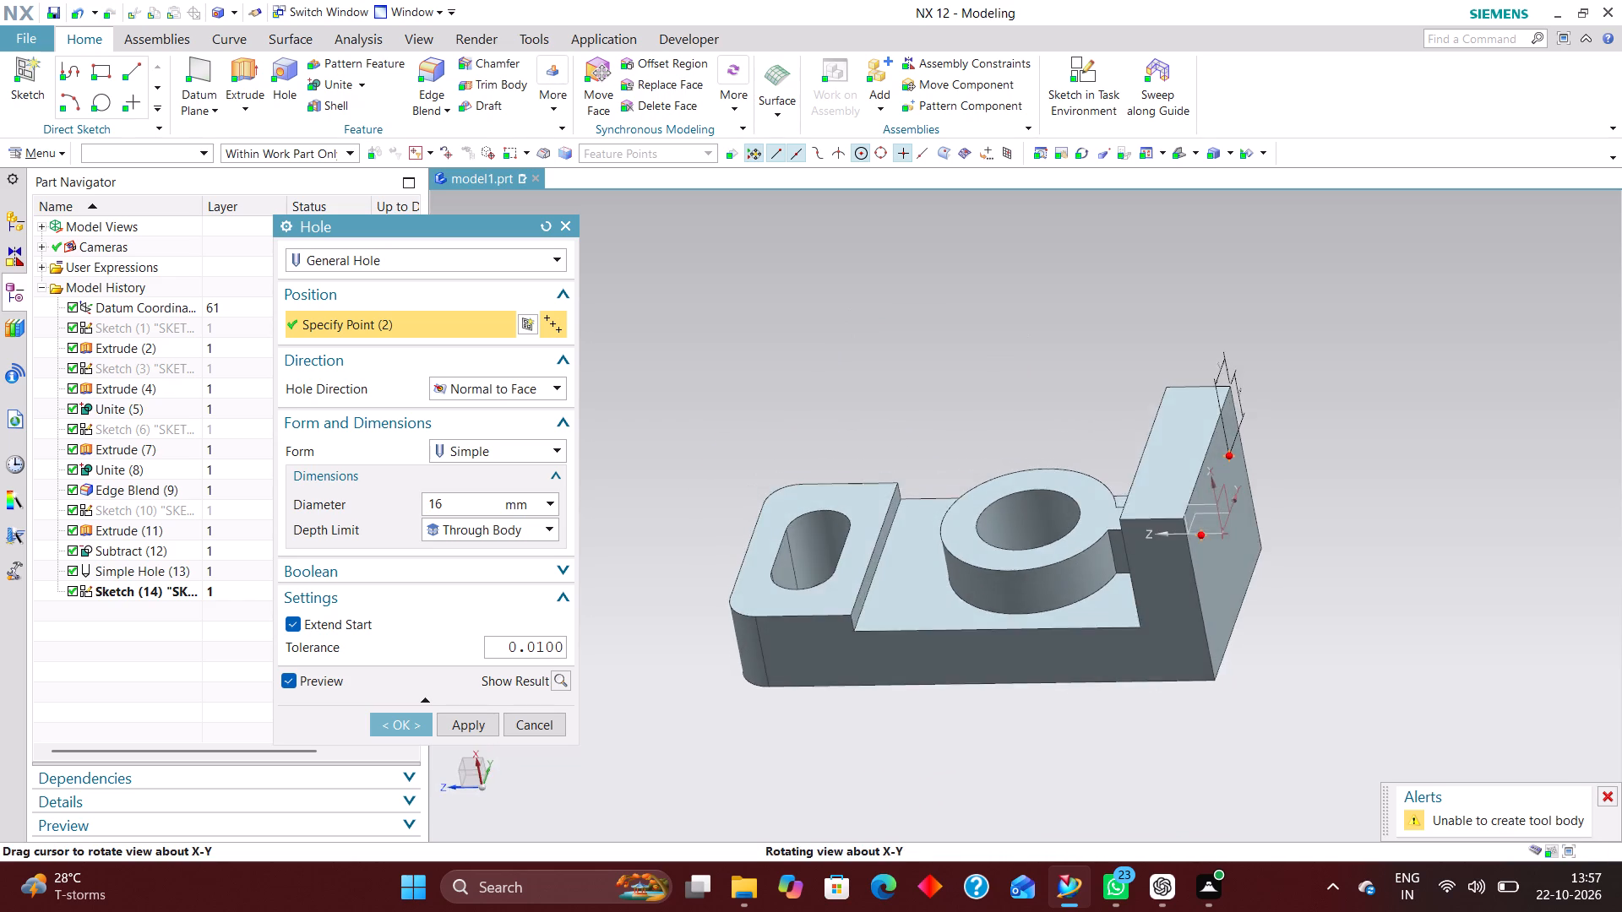
{"action": "middle_click_drag", "start_coordinate": [1273, 662], "coordinate": [1278, 666]}
{"action": "right_click_drag", "start_coordinate": [1350, 643], "coordinate": [1280, 637]}
{"action": "scroll", "coordinate": [1257, 513], "scroll_direction": "up", "scroll_amount": 6}
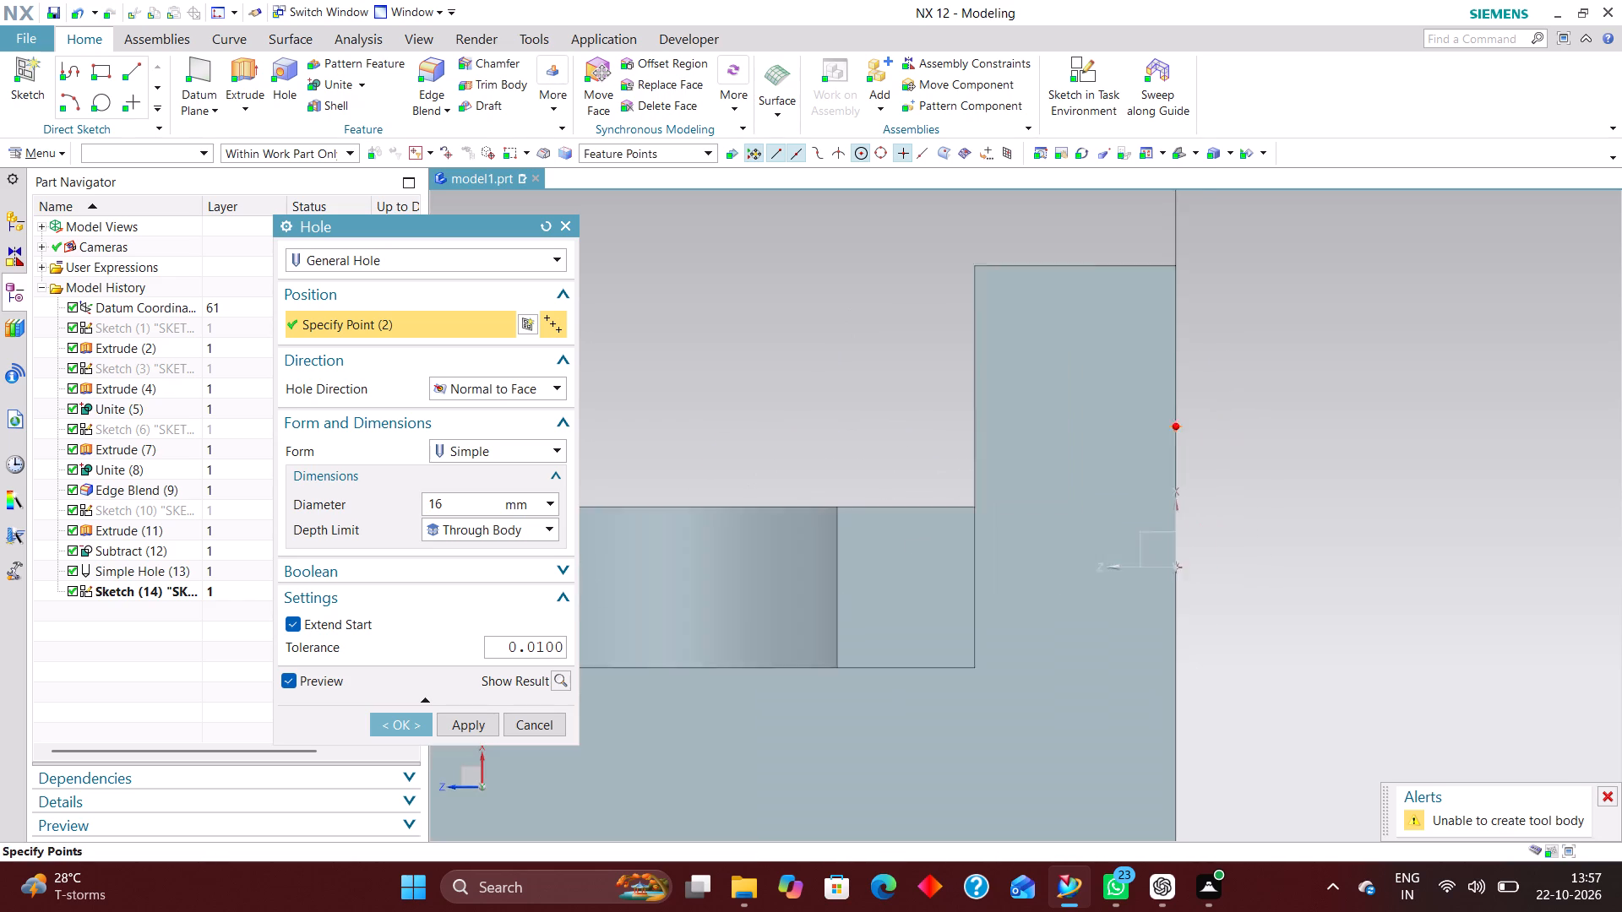
{"action": "scroll", "coordinate": [1238, 515], "scroll_direction": "down", "scroll_amount": 3}
{"action": "middle_click_drag", "start_coordinate": [1270, 554], "coordinate": [1156, 565]}
{"action": "scroll", "coordinate": [1173, 552], "scroll_direction": "down", "scroll_amount": 1}
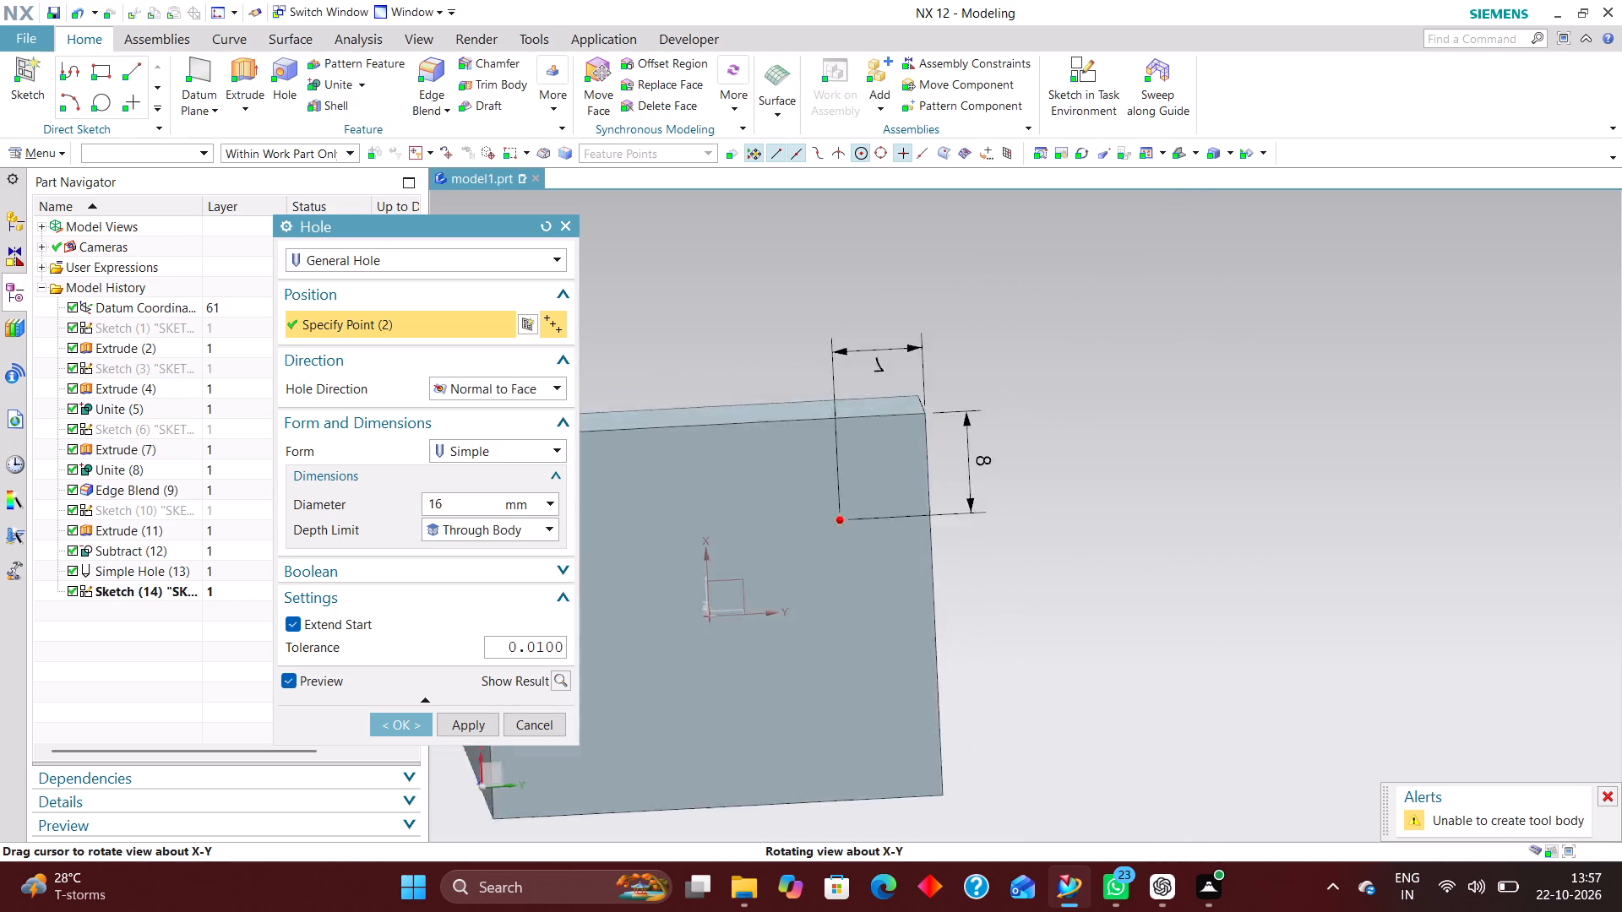
{"action": "middle_click_drag", "start_coordinate": [1156, 565], "coordinate": [1129, 582]}
{"action": "scroll", "coordinate": [1231, 567], "scroll_direction": "down", "scroll_amount": 4}
{"action": "middle_click_drag", "start_coordinate": [1254, 607], "coordinate": [1192, 600]}
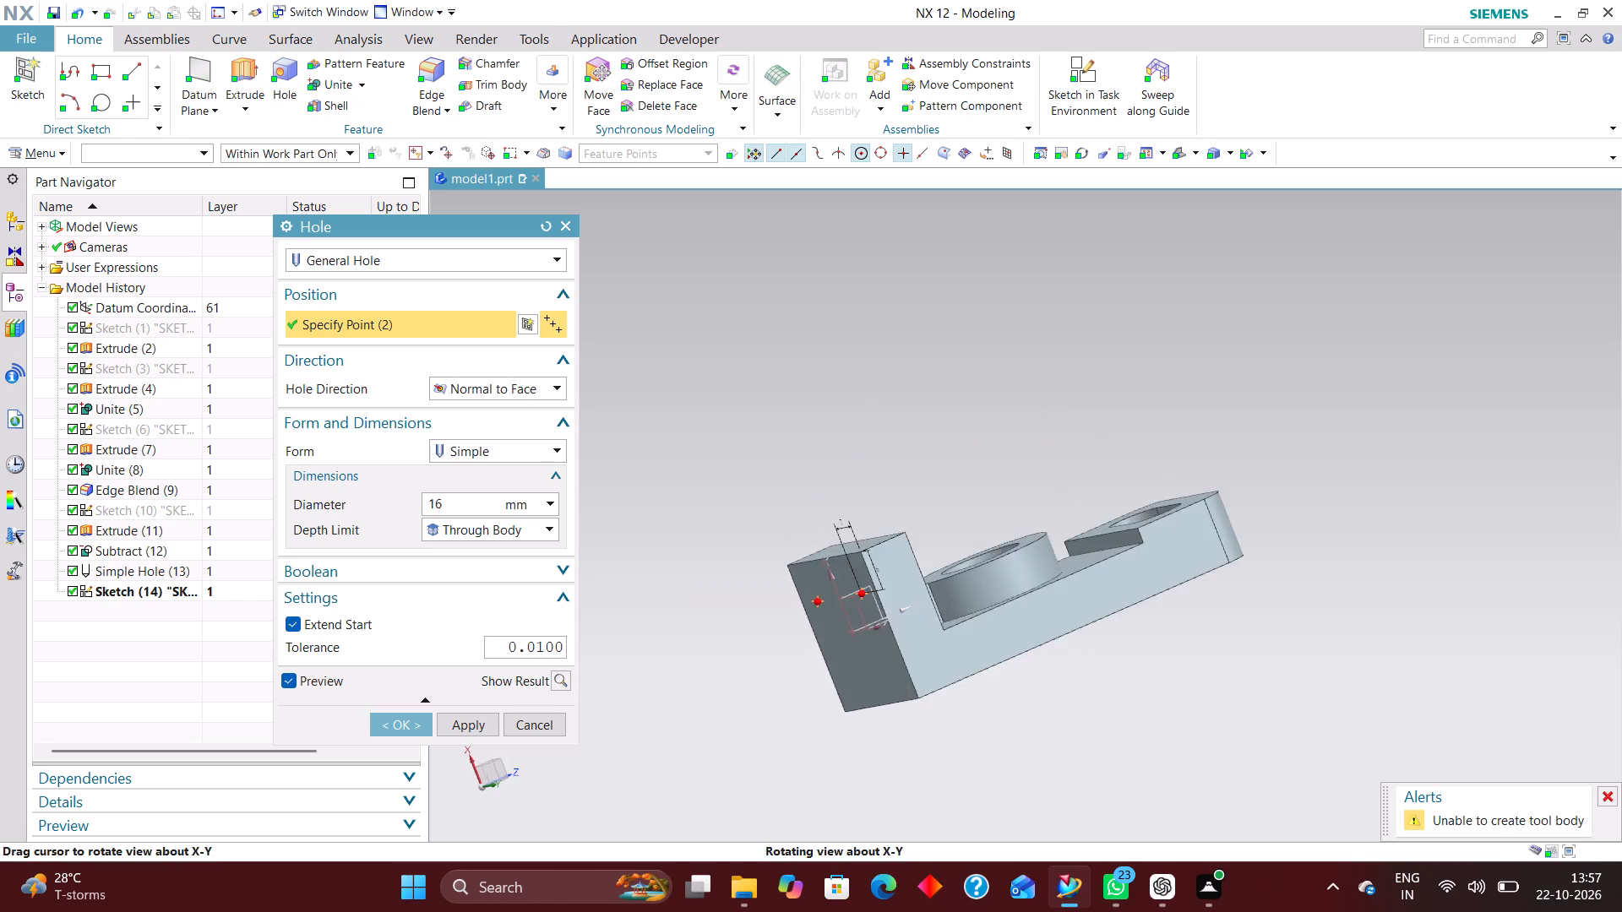
{"action": "middle_click_drag", "start_coordinate": [1192, 600], "coordinate": [1178, 616]}
{"action": "right_click_drag", "start_coordinate": [1105, 450], "coordinate": [1012, 467]}
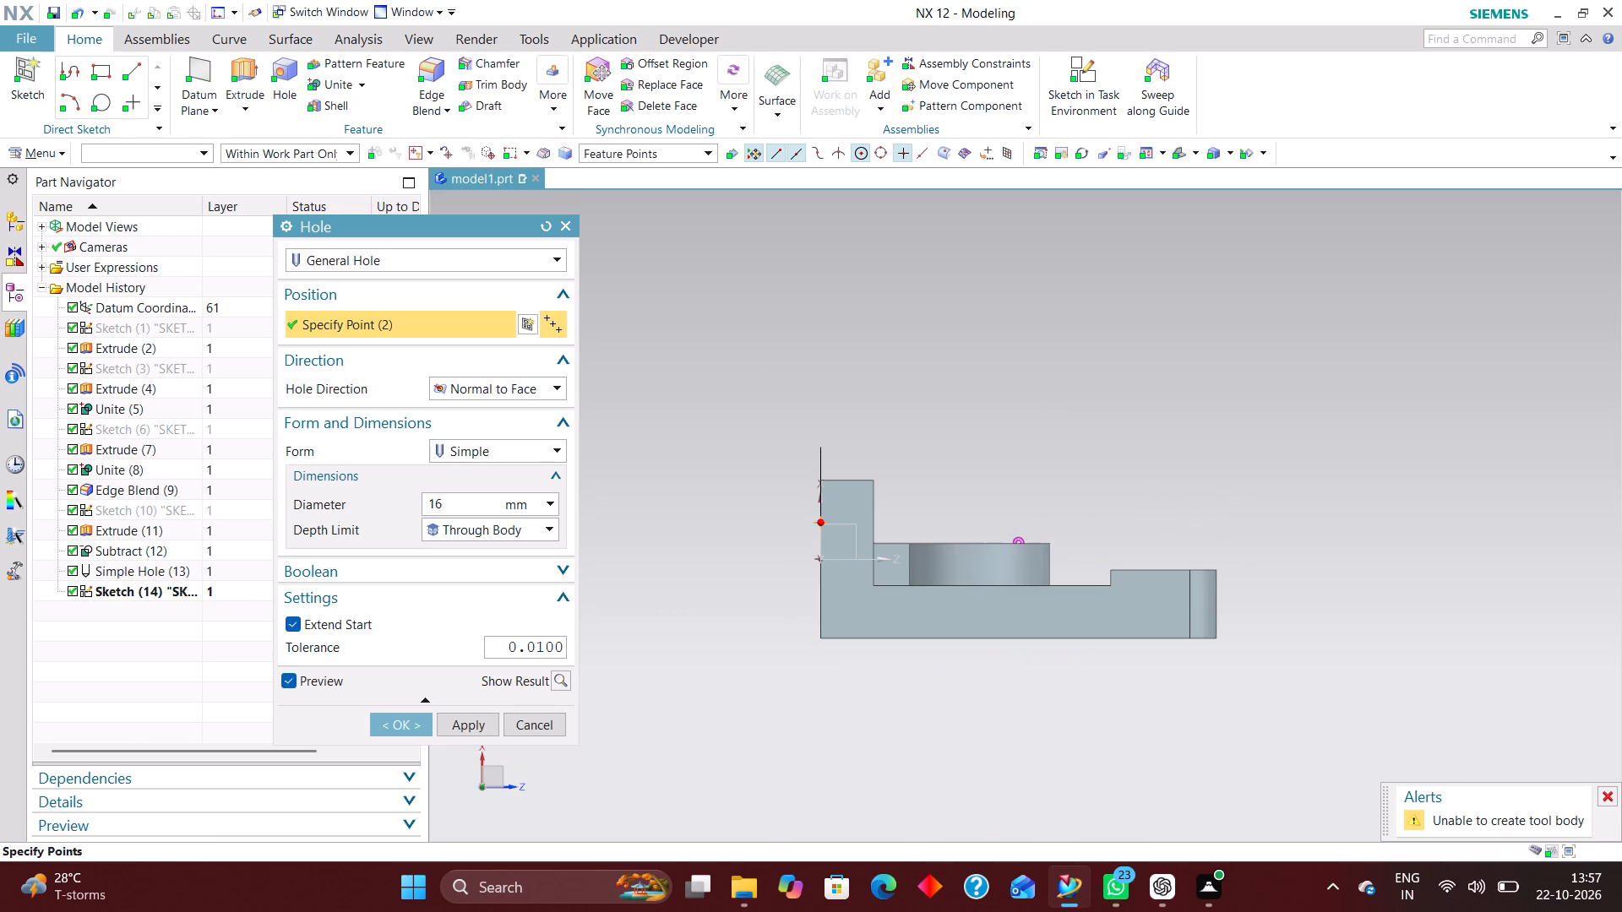
{"action": "scroll", "coordinate": [852, 526], "scroll_direction": "up", "scroll_amount": 4}
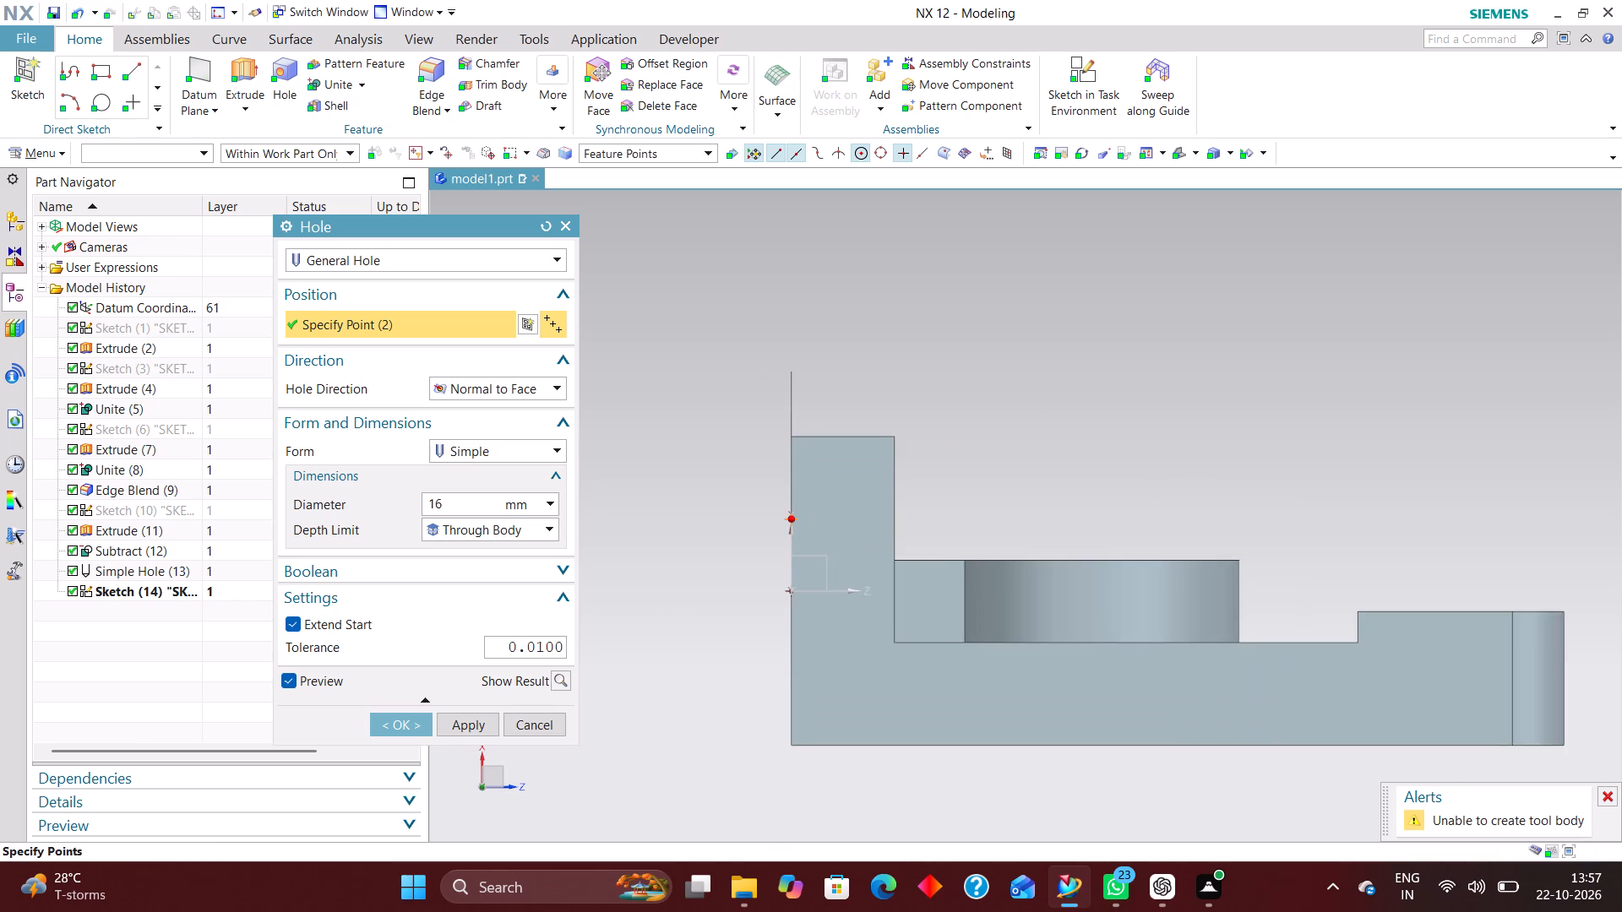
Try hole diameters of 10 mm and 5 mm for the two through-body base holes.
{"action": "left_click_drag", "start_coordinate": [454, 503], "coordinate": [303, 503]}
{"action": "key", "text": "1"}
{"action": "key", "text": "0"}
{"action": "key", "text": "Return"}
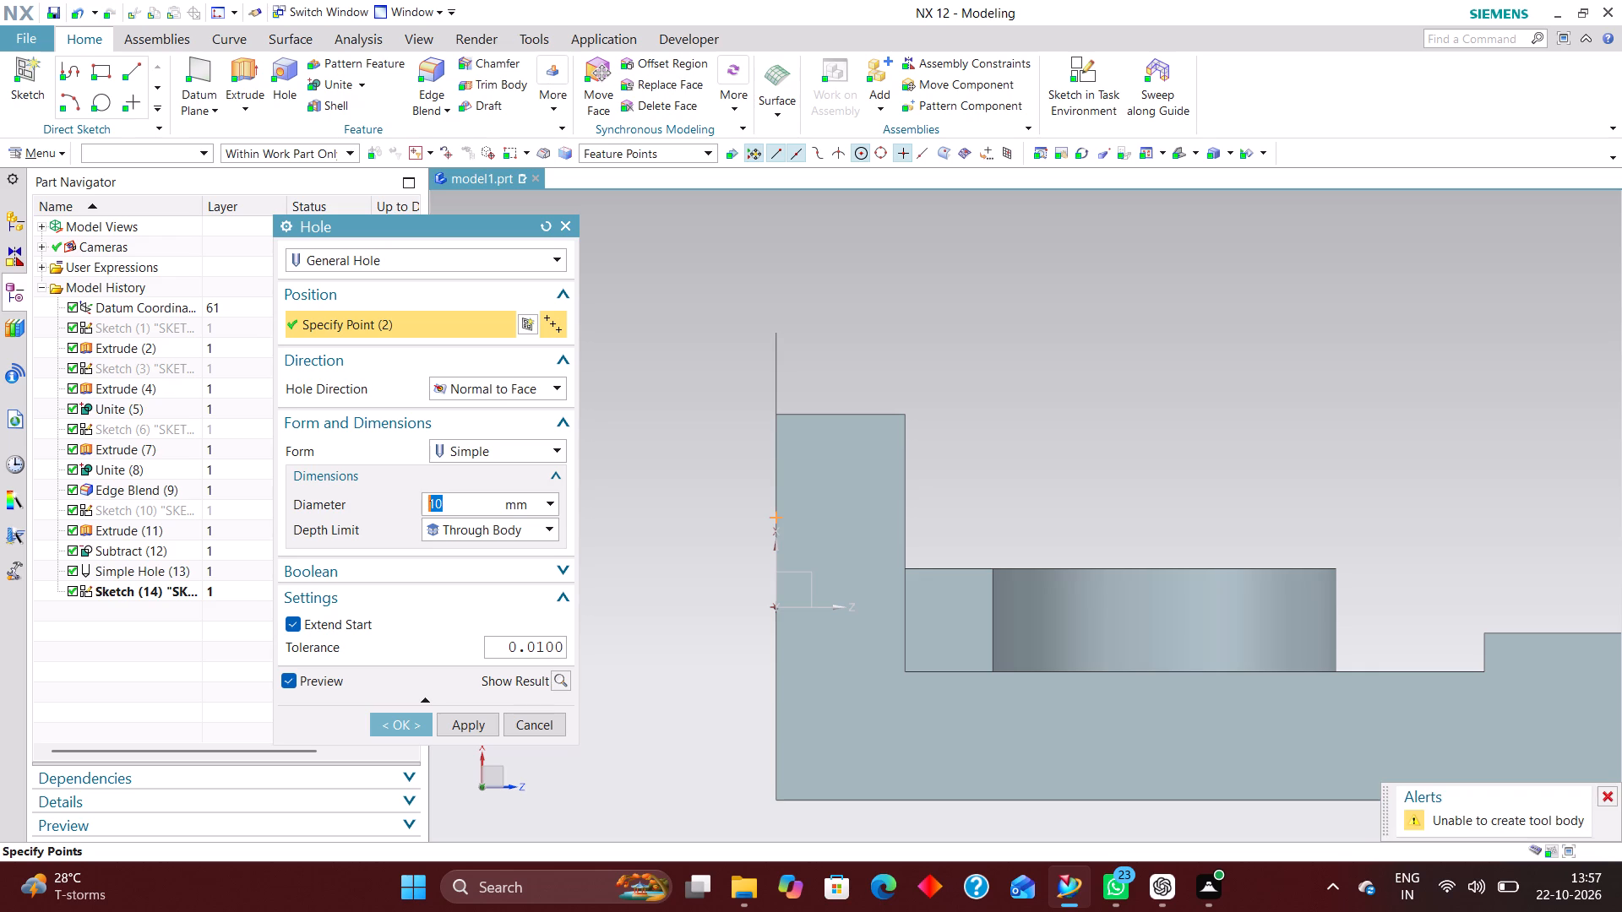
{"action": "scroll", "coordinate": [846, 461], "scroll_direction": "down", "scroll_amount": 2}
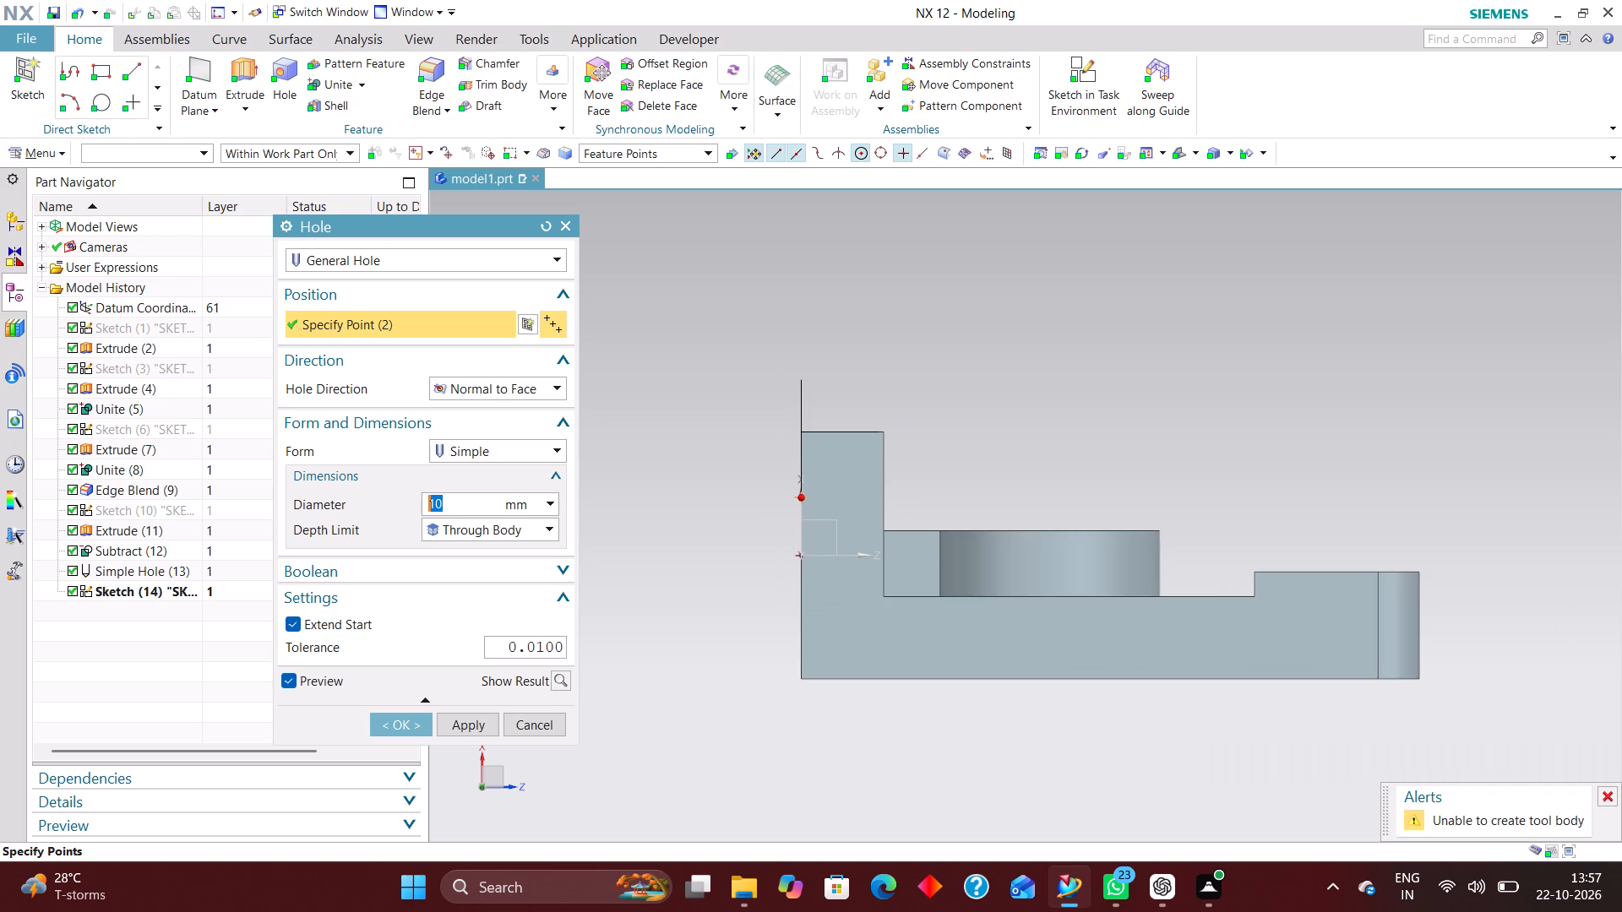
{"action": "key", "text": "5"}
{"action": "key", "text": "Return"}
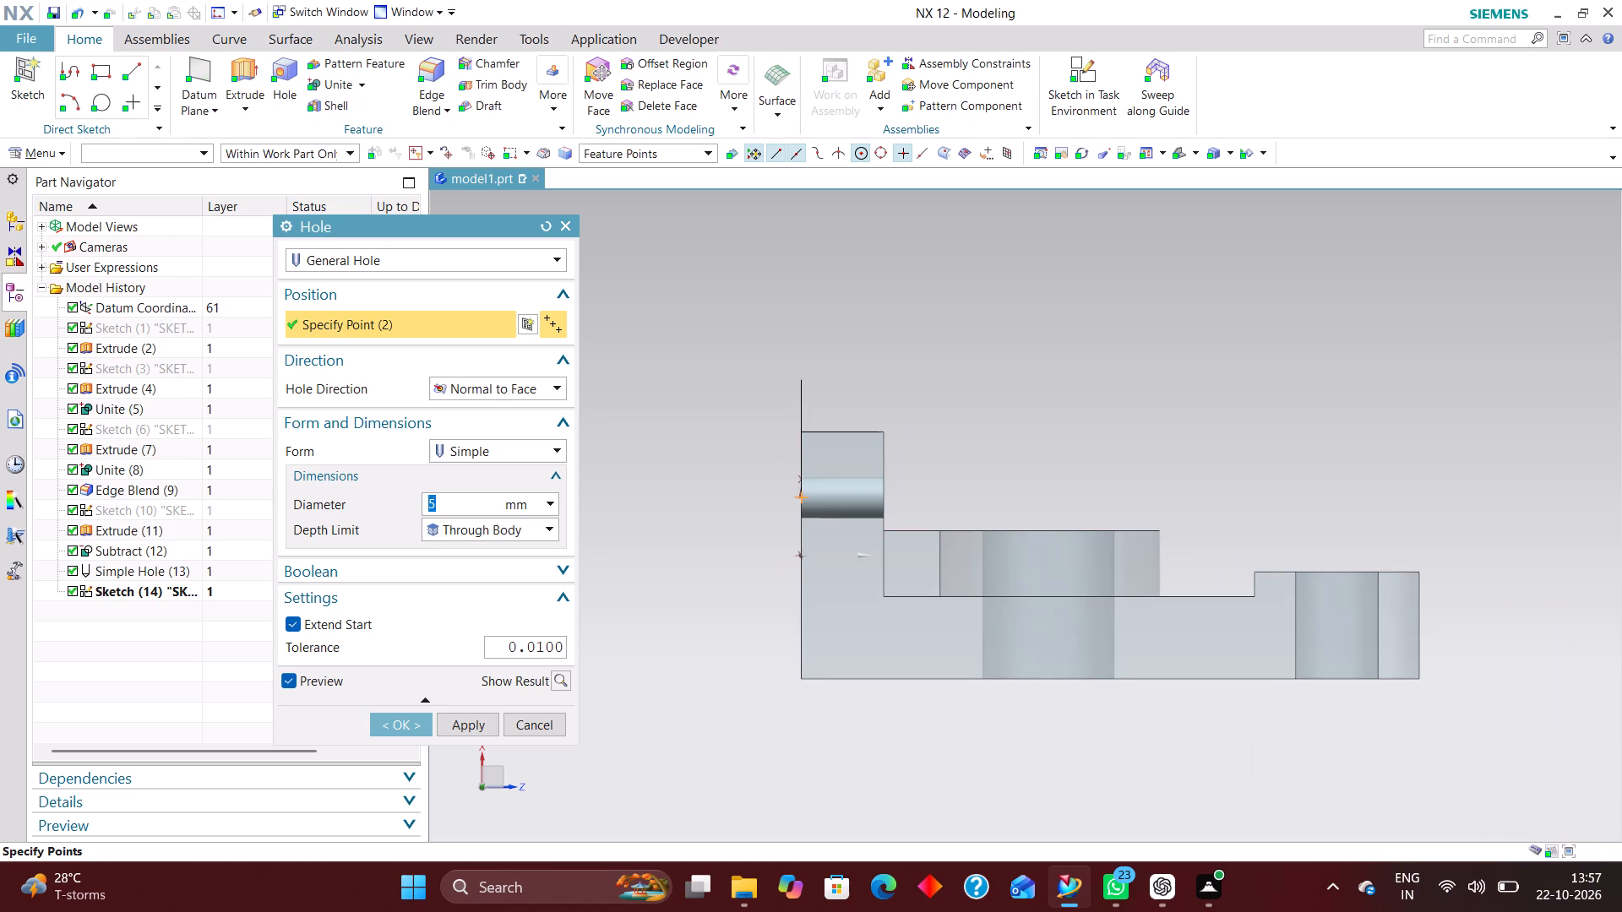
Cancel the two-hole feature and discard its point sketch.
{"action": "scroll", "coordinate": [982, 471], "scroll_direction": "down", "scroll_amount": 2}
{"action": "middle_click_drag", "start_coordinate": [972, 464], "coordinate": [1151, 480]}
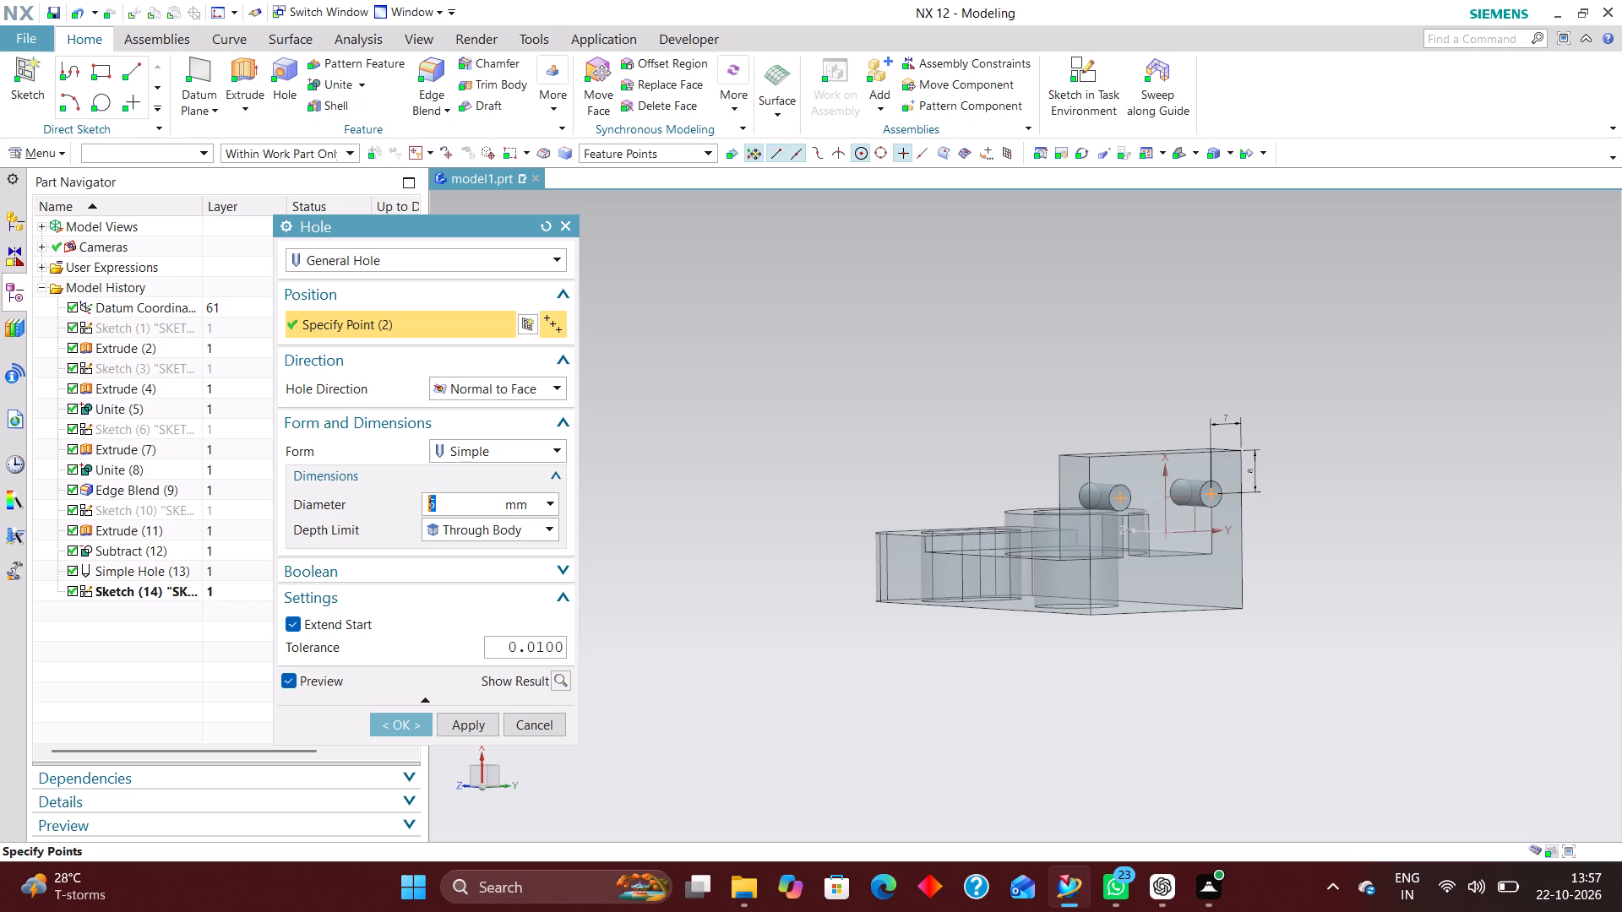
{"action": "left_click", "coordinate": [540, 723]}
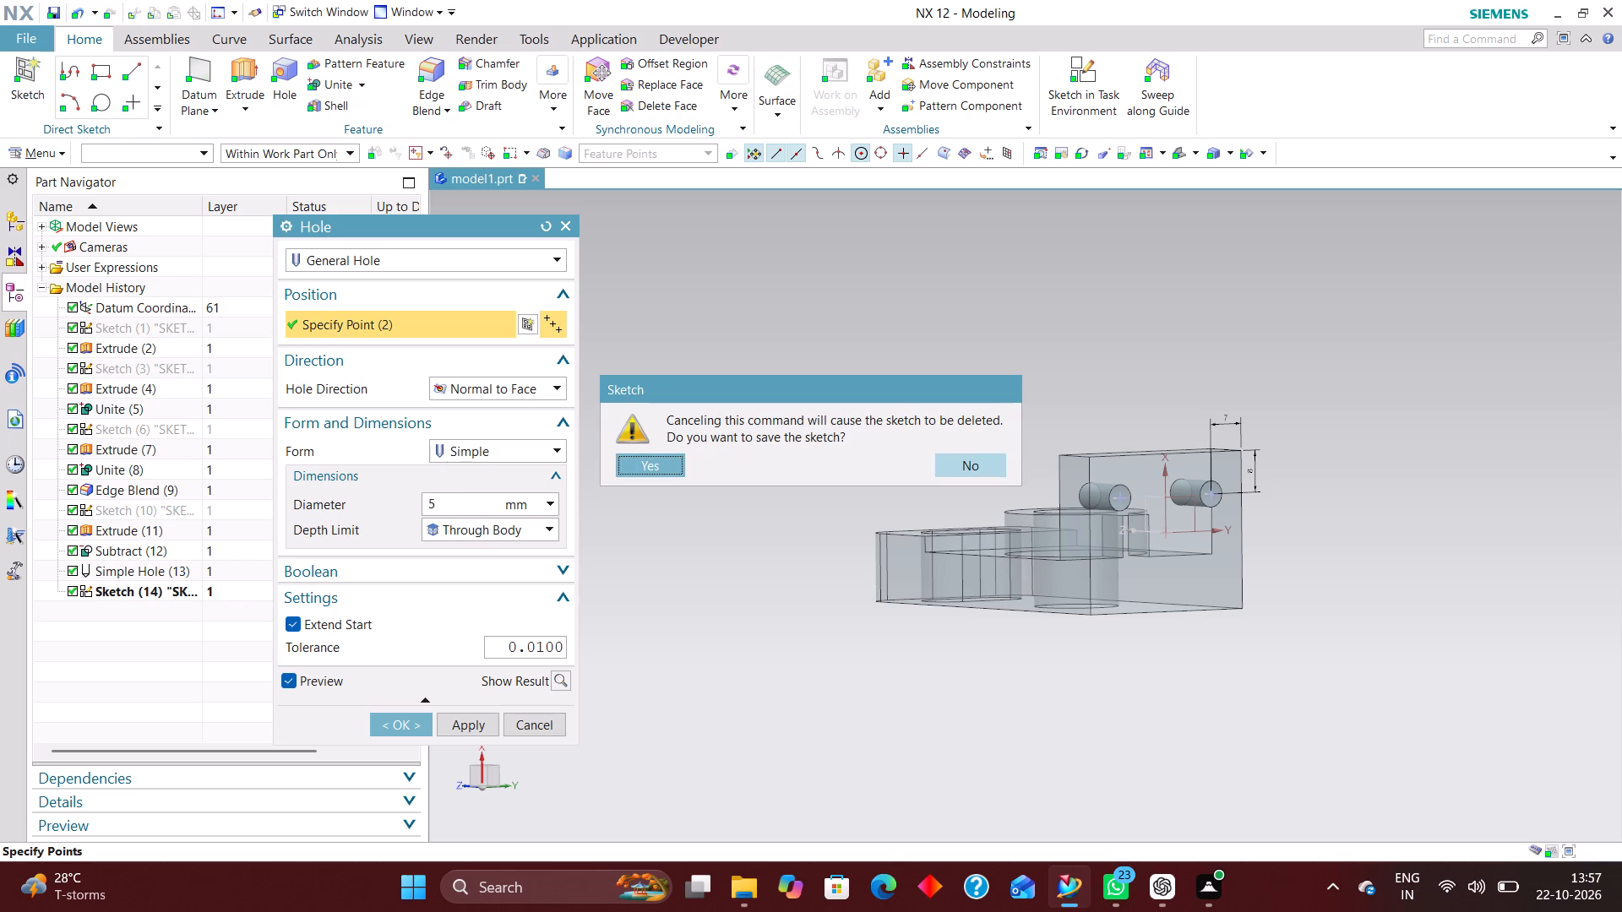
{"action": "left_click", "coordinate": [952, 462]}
Start a general hole on the base's upper face and place two centre points, one on each side of the boss.
{"action": "scroll", "coordinate": [863, 414], "scroll_direction": "down", "scroll_amount": 3}
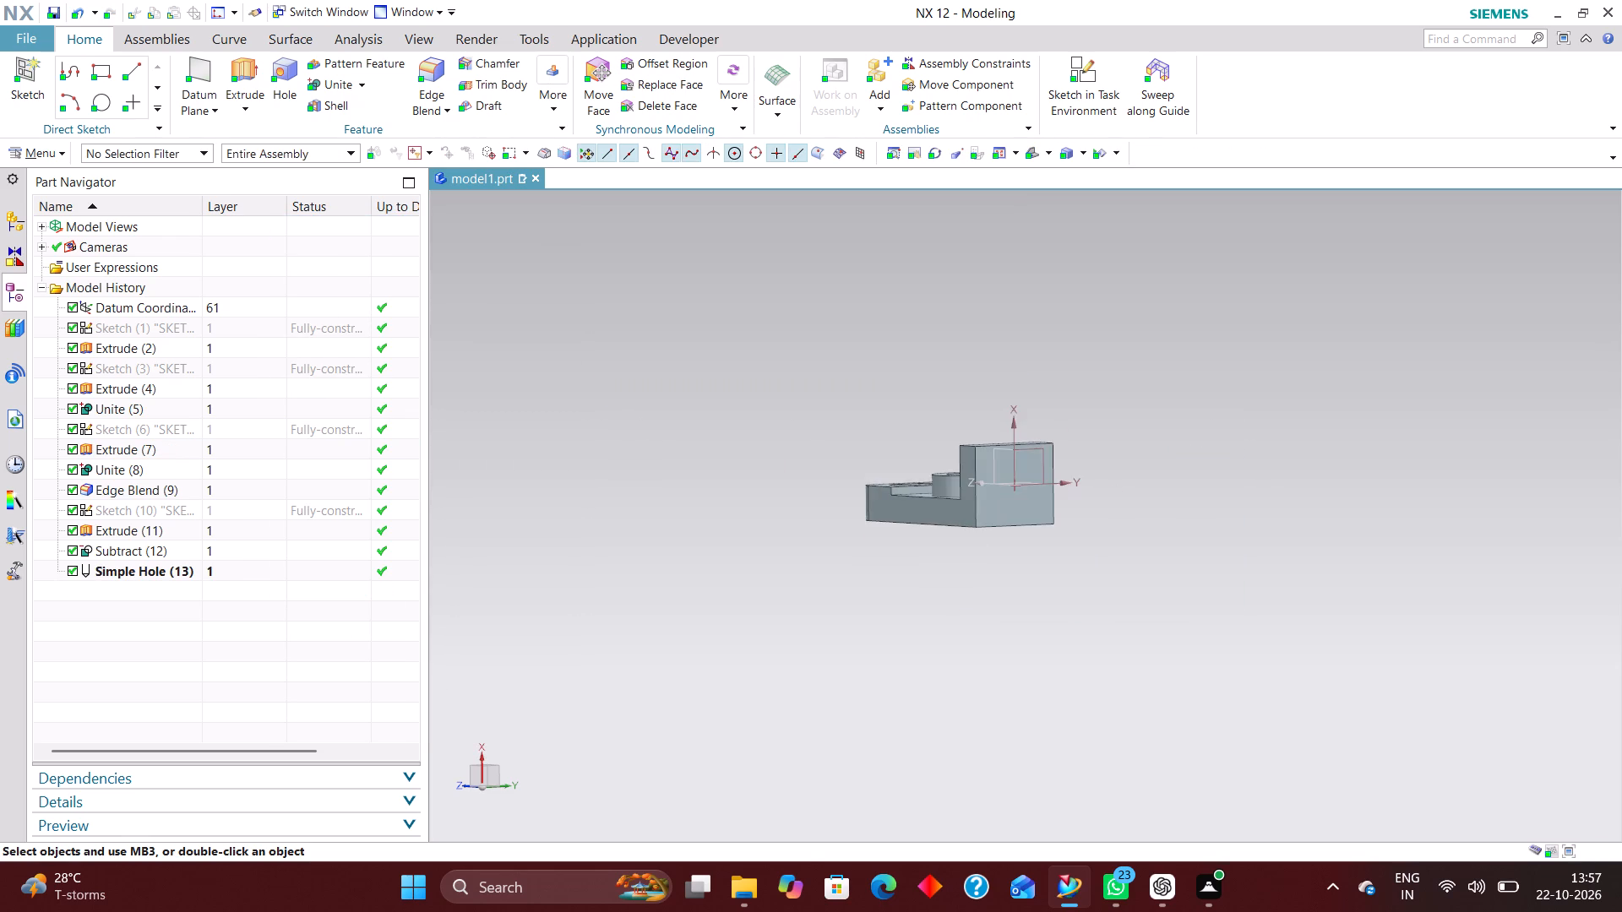
{"action": "middle_click_drag", "start_coordinate": [904, 406], "coordinate": [1032, 532]}
{"action": "scroll", "coordinate": [1017, 488], "scroll_direction": "up", "scroll_amount": 5}
{"action": "scroll", "coordinate": [1015, 551], "scroll_direction": "down", "scroll_amount": 1}
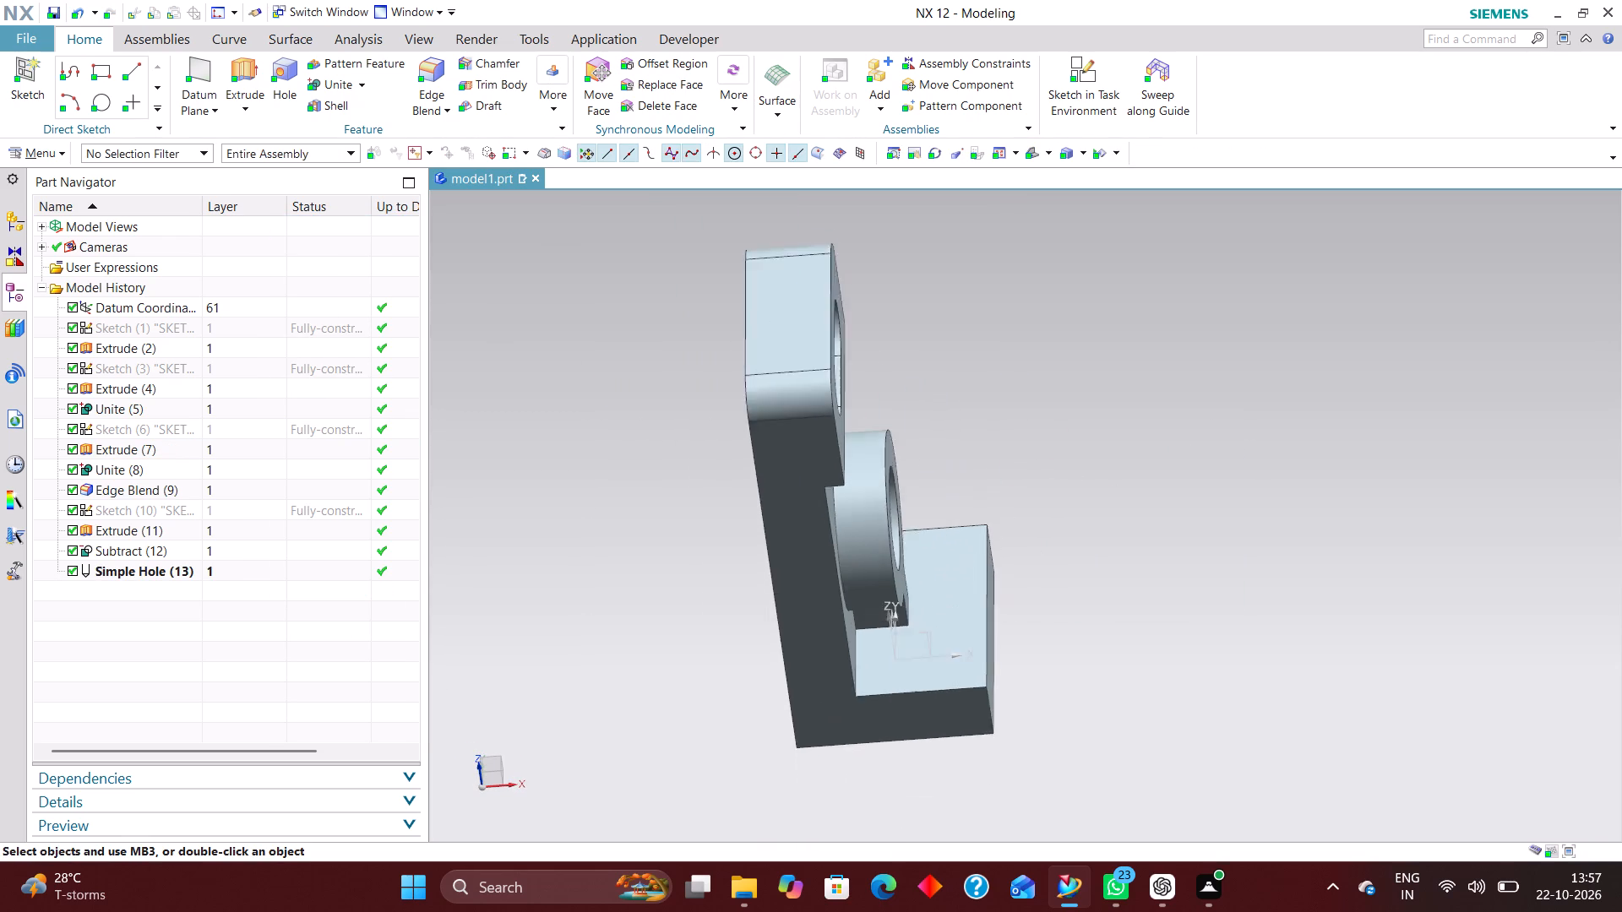
{"action": "scroll", "coordinate": [1015, 551], "scroll_direction": "down", "scroll_amount": 2}
{"action": "middle_click_drag", "start_coordinate": [1048, 579], "coordinate": [1045, 611]}
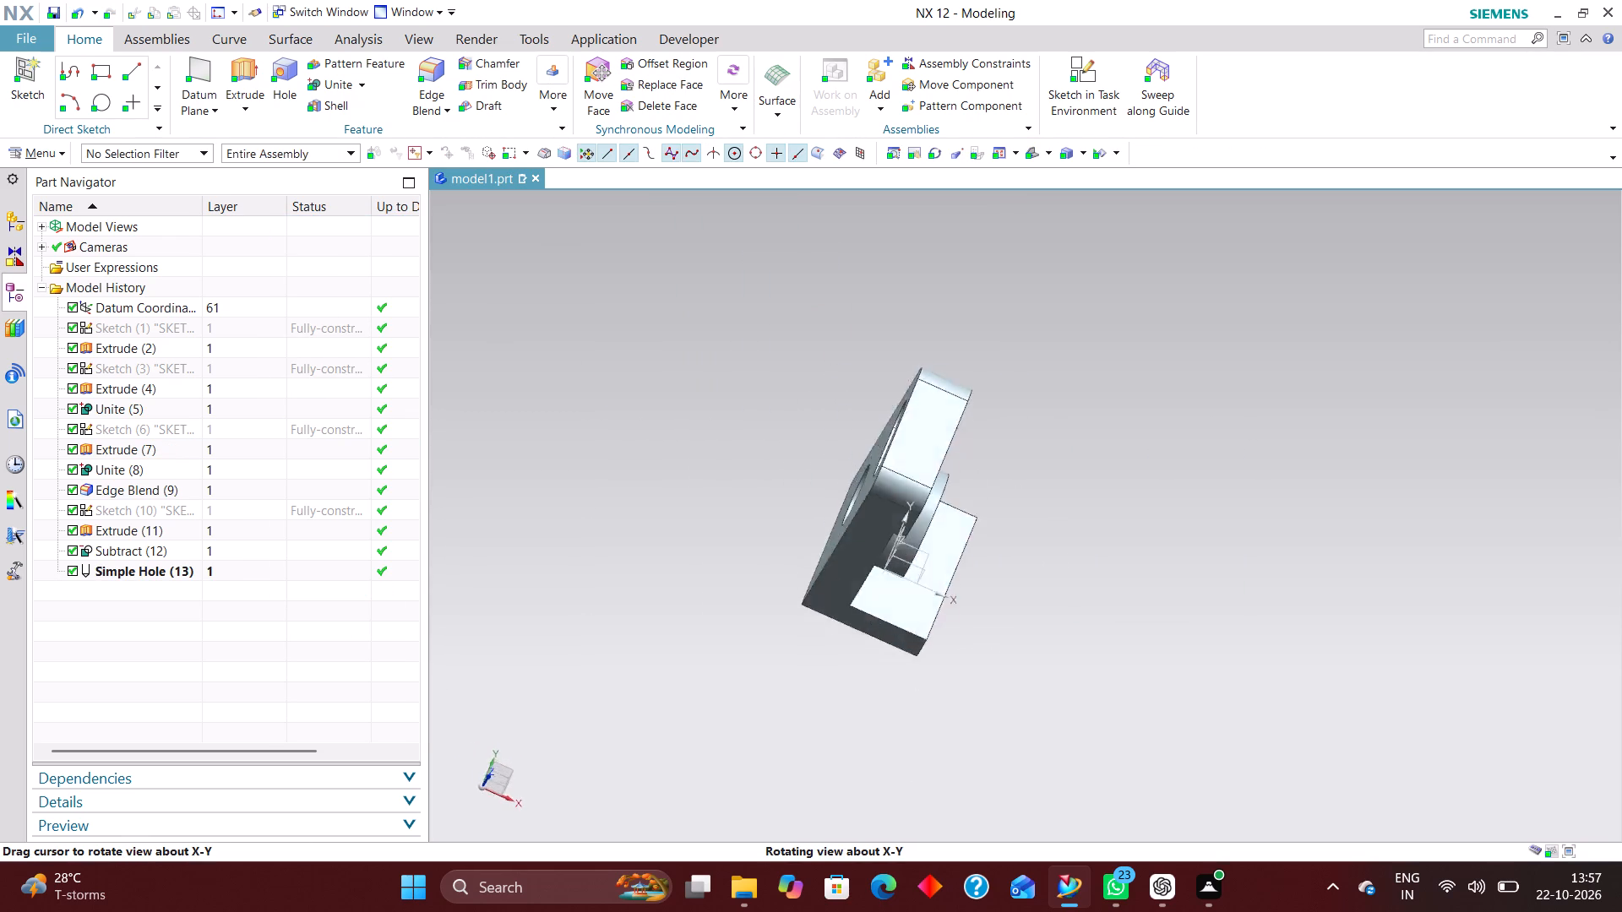
{"action": "middle_click_drag", "start_coordinate": [1045, 611], "coordinate": [1021, 579]}
{"action": "scroll", "coordinate": [988, 608], "scroll_direction": "up", "scroll_amount": 4}
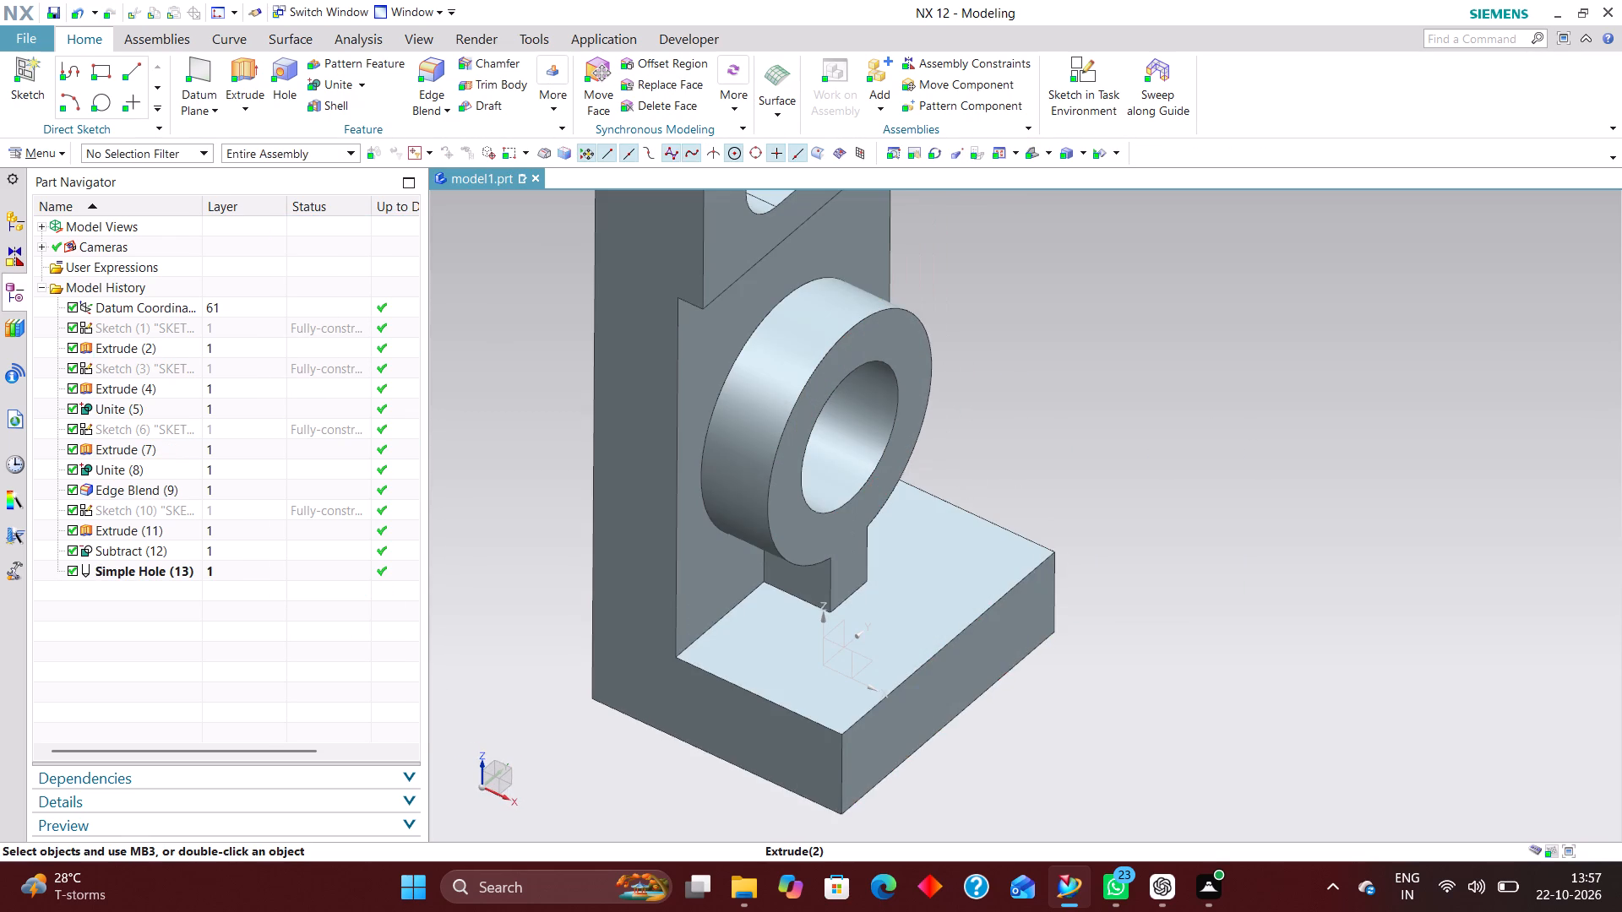
{"action": "left_click", "coordinate": [289, 67]}
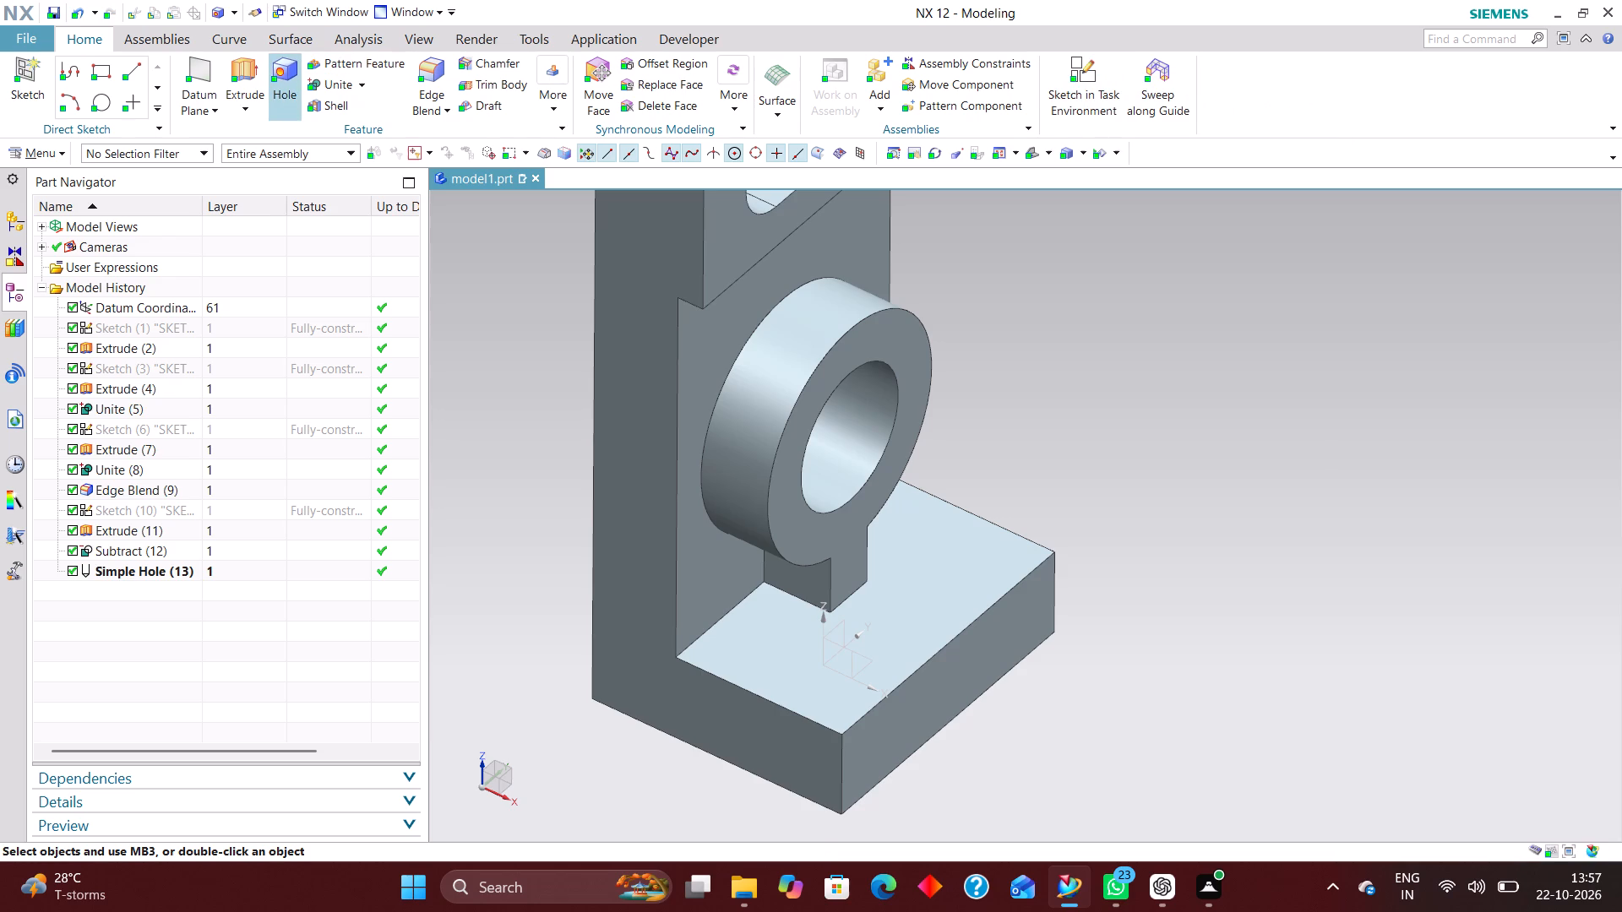
{"action": "left_click", "coordinate": [961, 585]}
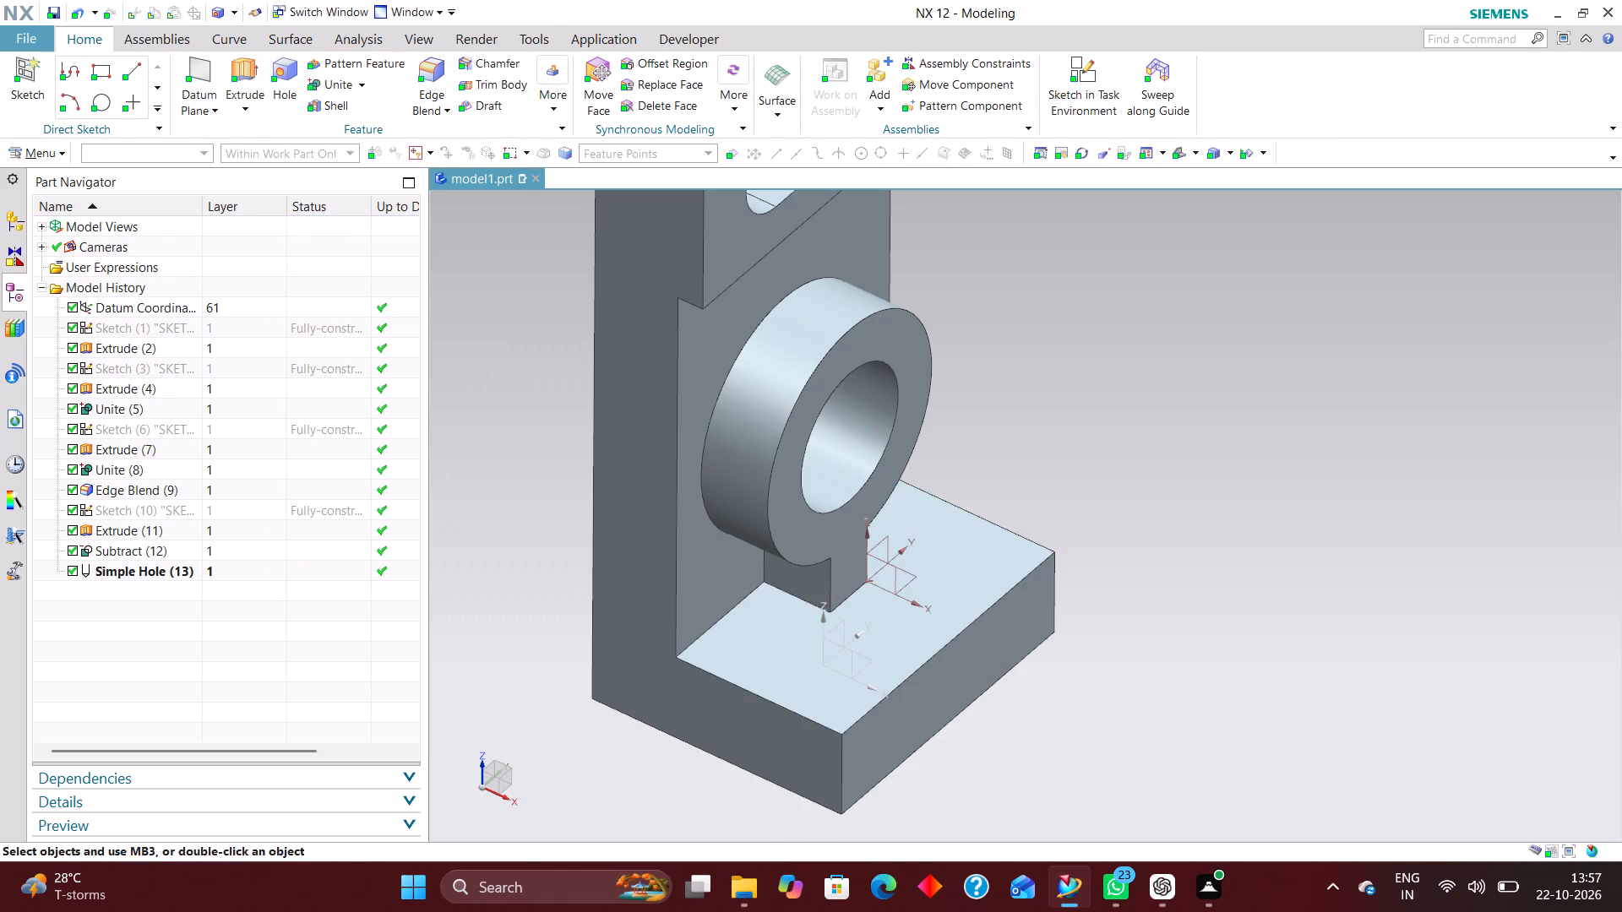
{"action": "scroll", "coordinate": [1140, 649], "scroll_direction": "up", "scroll_amount": 3}
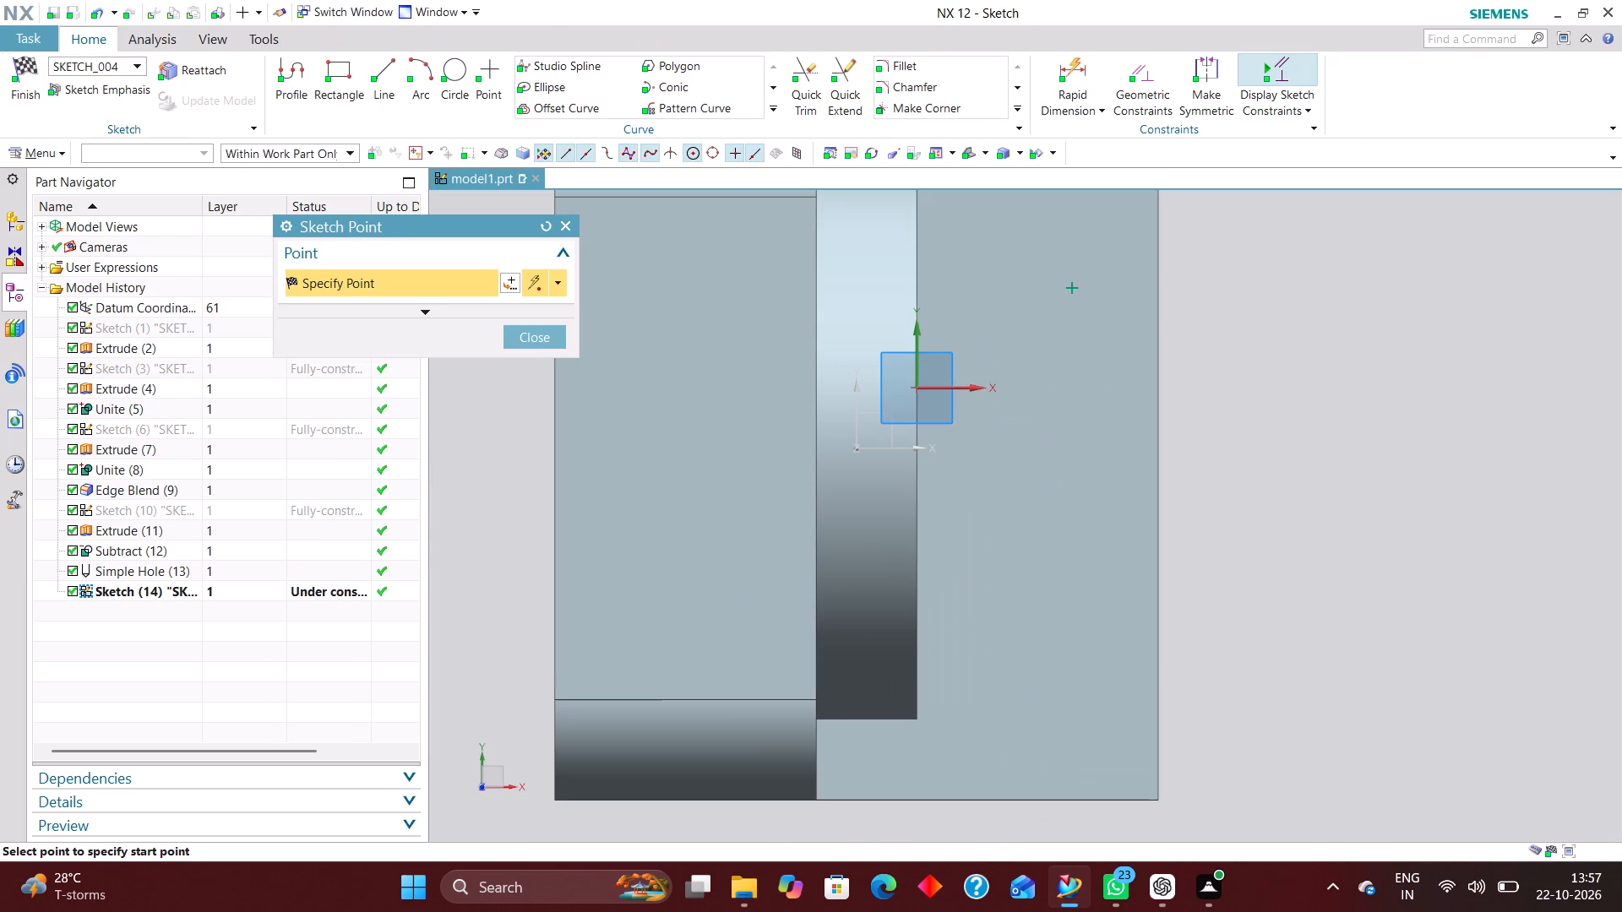
{"action": "left_click", "coordinate": [1056, 678]}
{"action": "scroll", "coordinate": [985, 636], "scroll_direction": "down", "scroll_amount": 2}
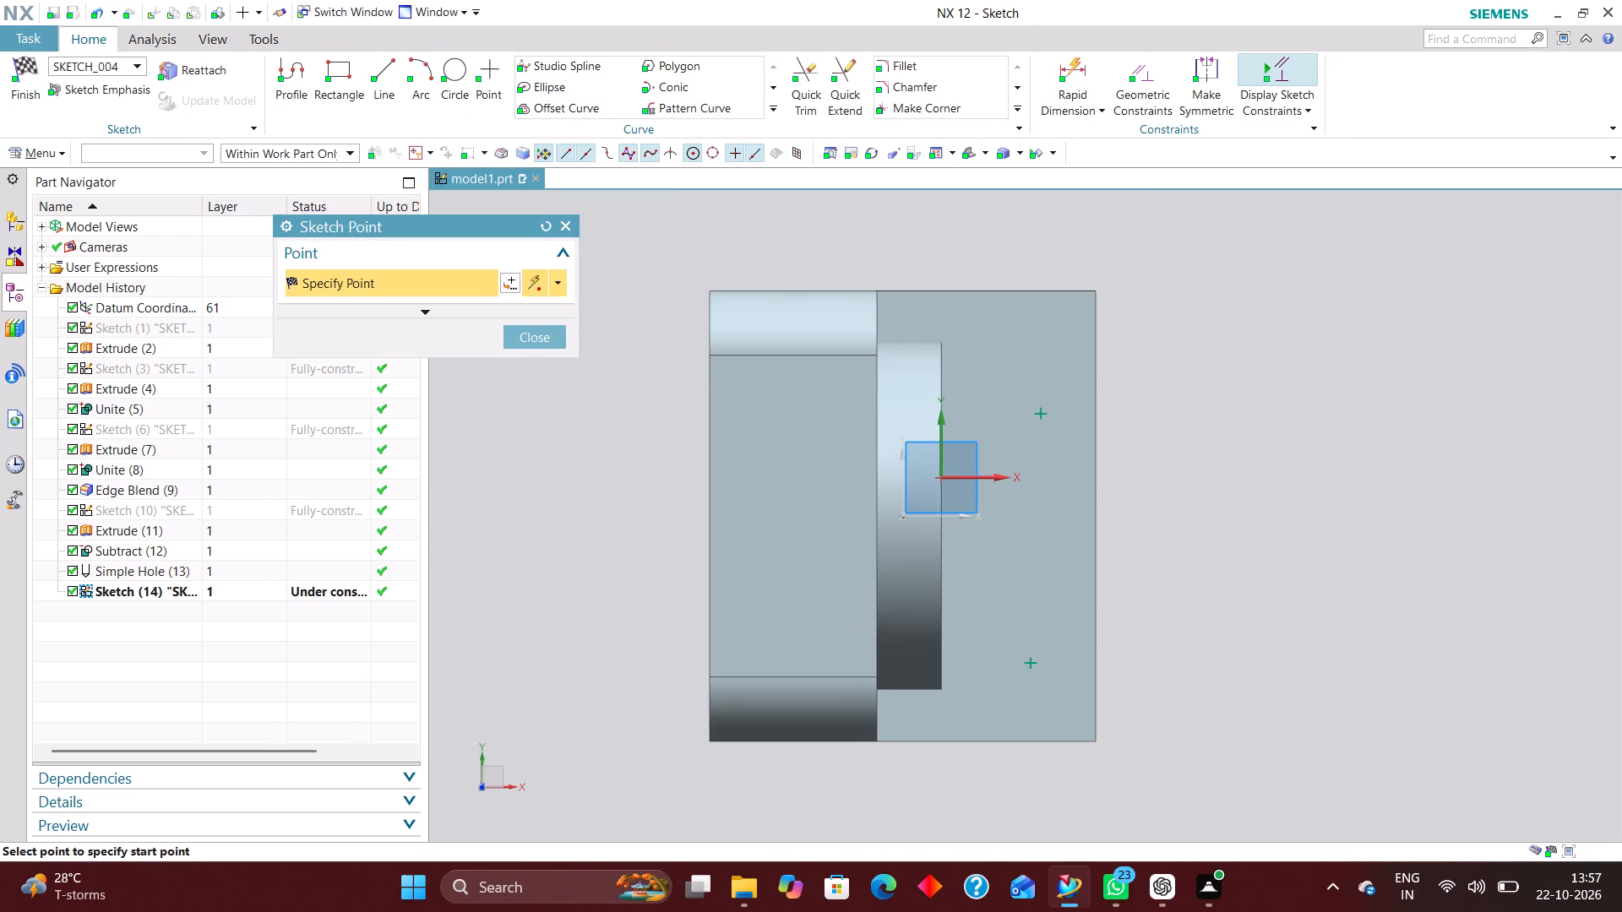
Dimension the +Y hole centre point 7 mm from the base's +Y side edge.
{"action": "left_click", "coordinate": [1066, 73]}
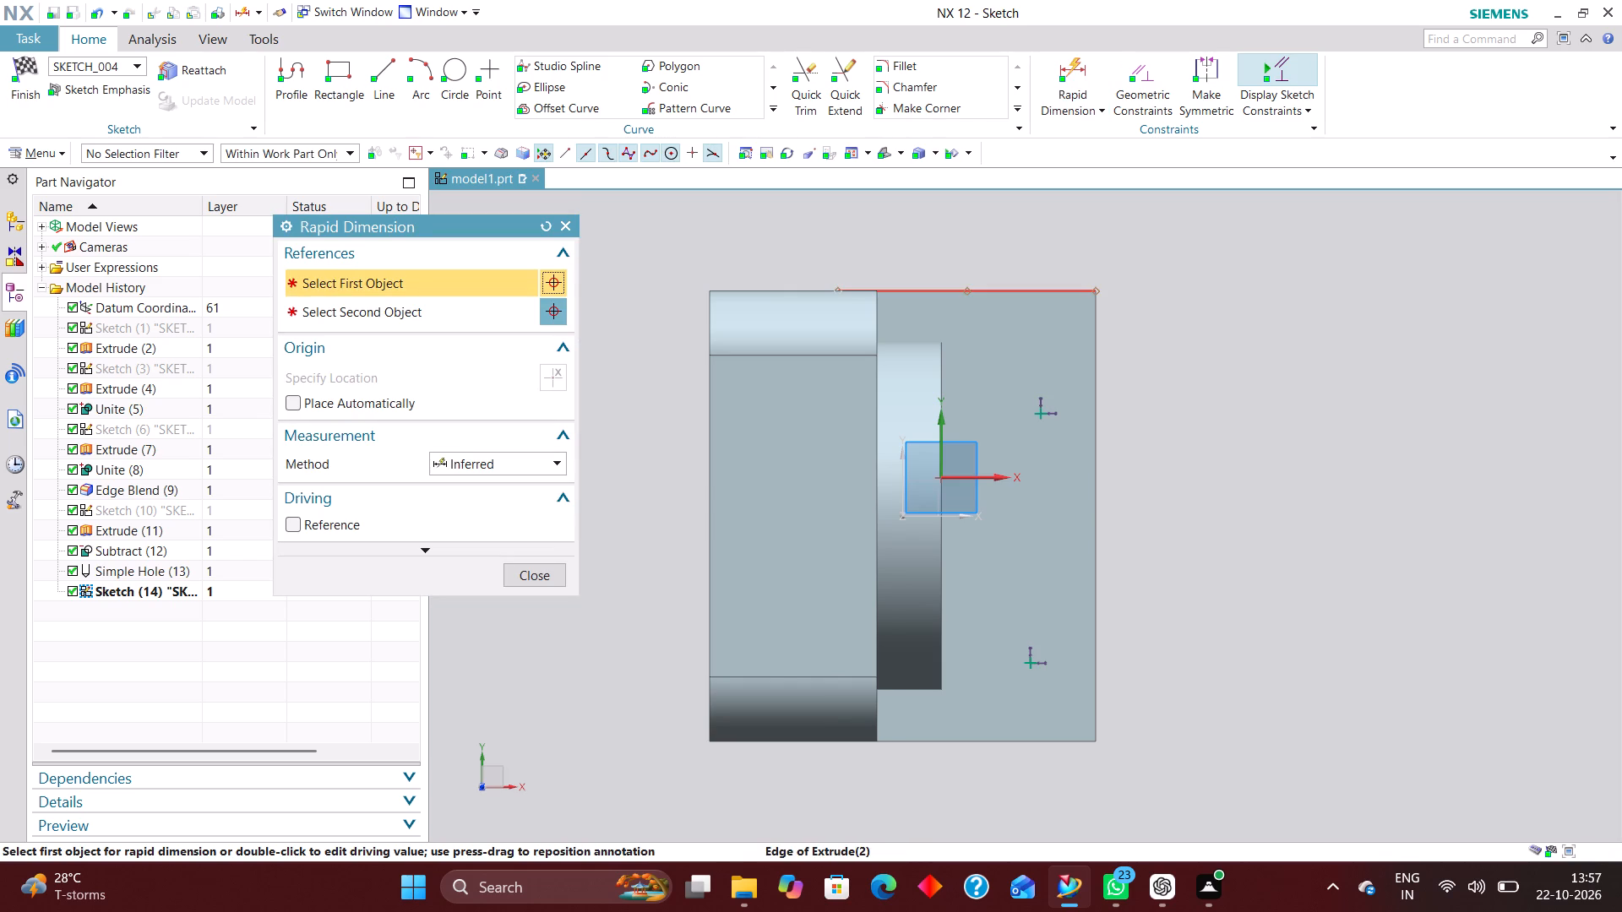
{"action": "left_click", "coordinate": [1015, 290]}
{"action": "left_click", "coordinate": [1042, 412]}
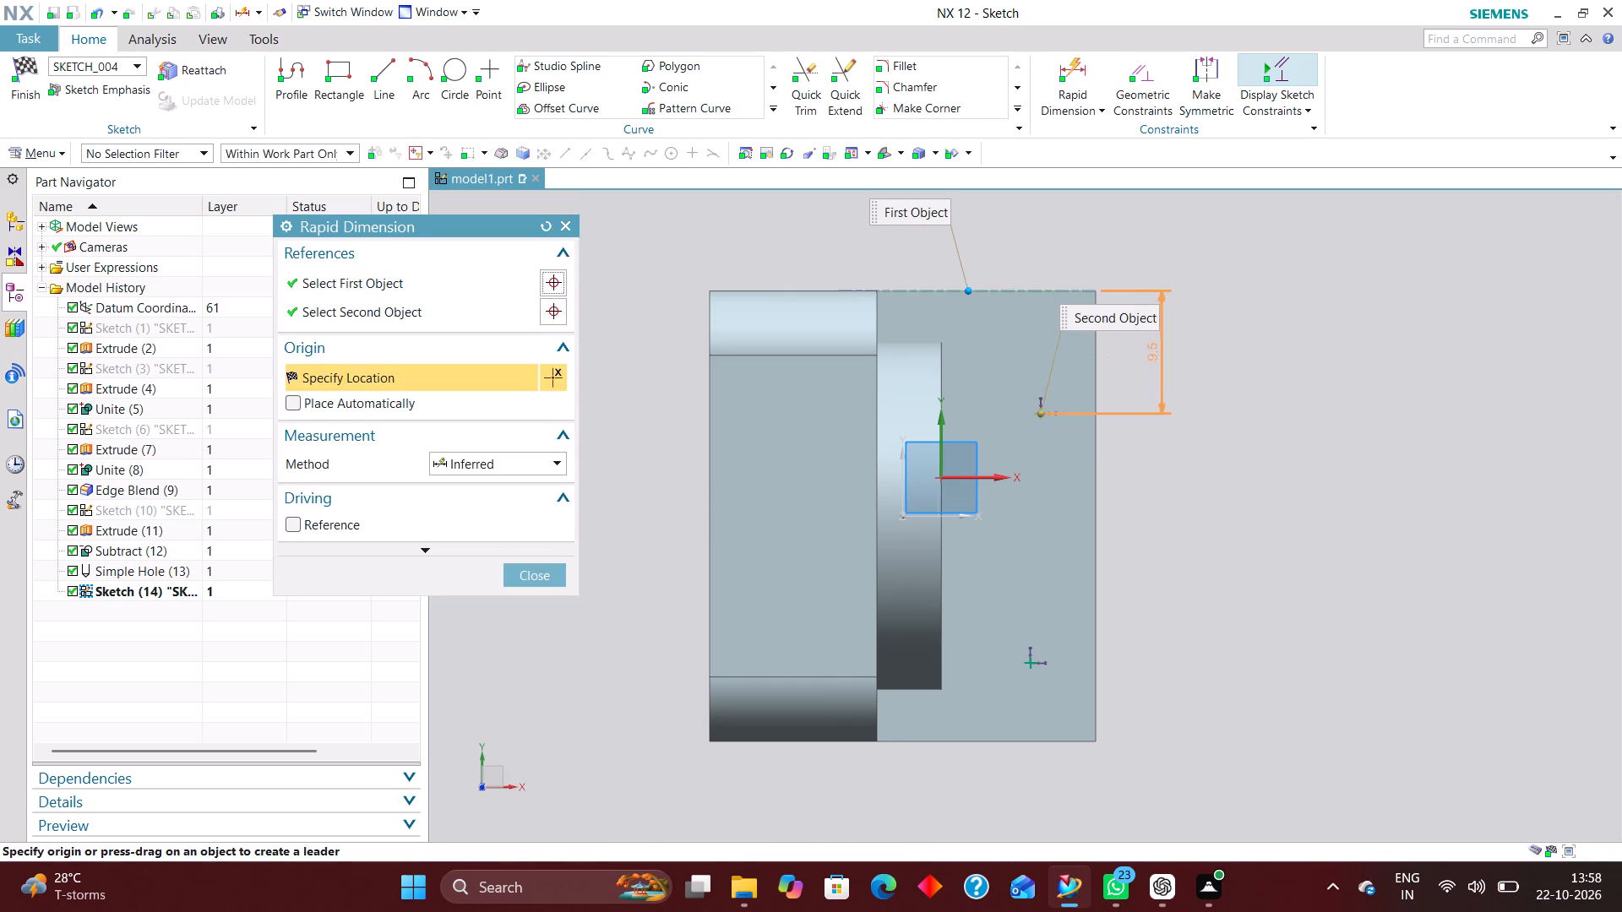
{"action": "left_click", "coordinate": [1152, 350]}
{"action": "key", "text": "7"}
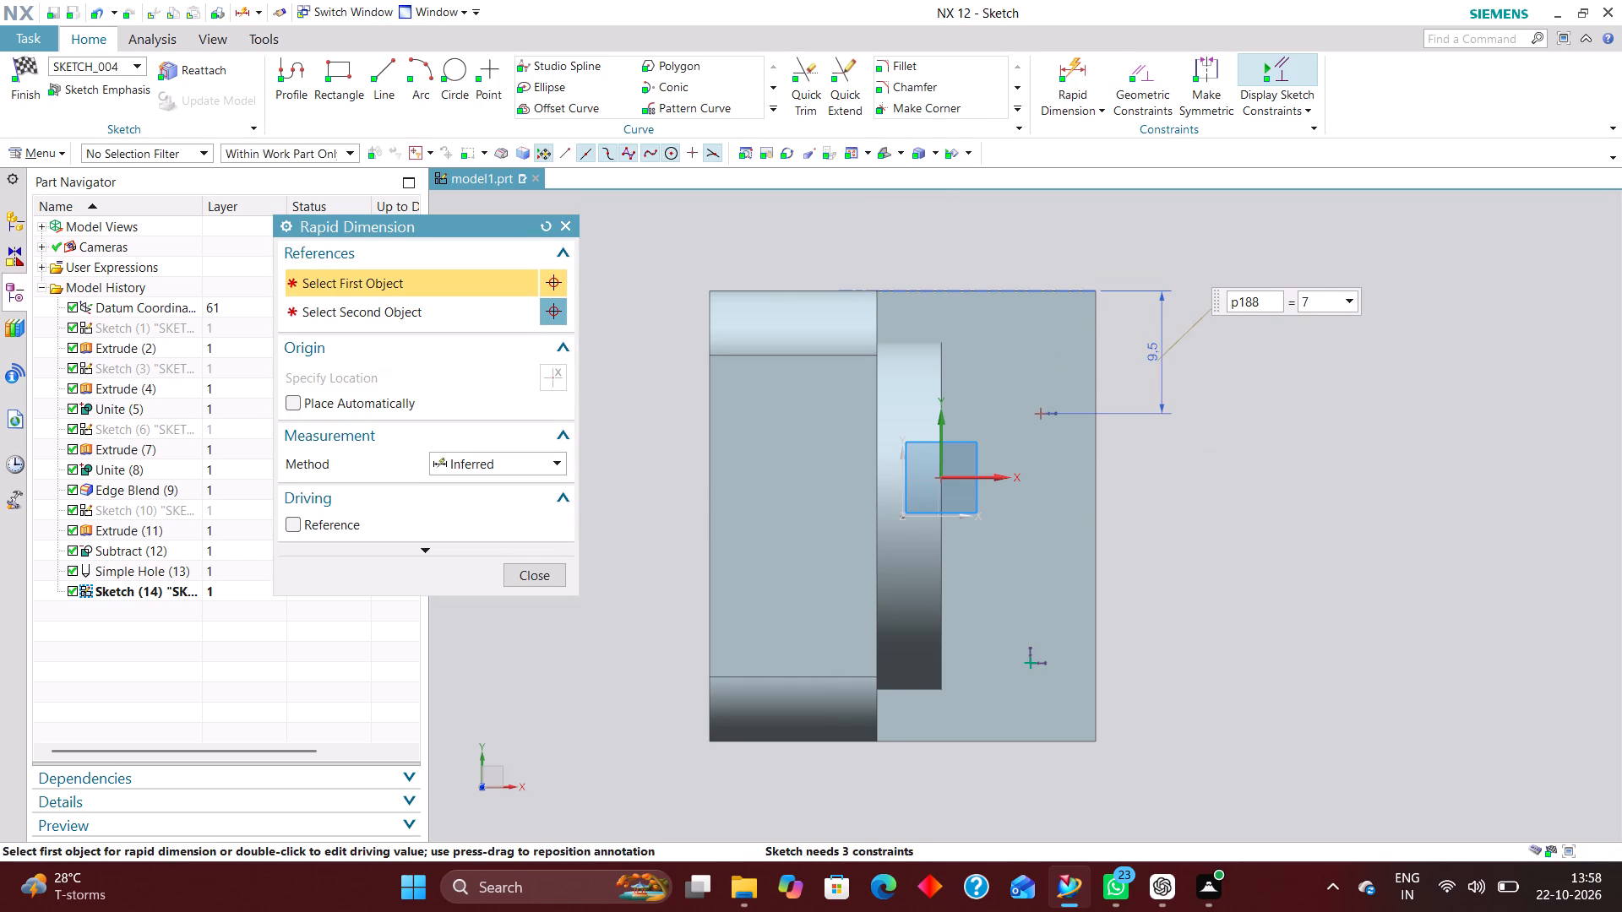
{"action": "key", "text": "Return"}
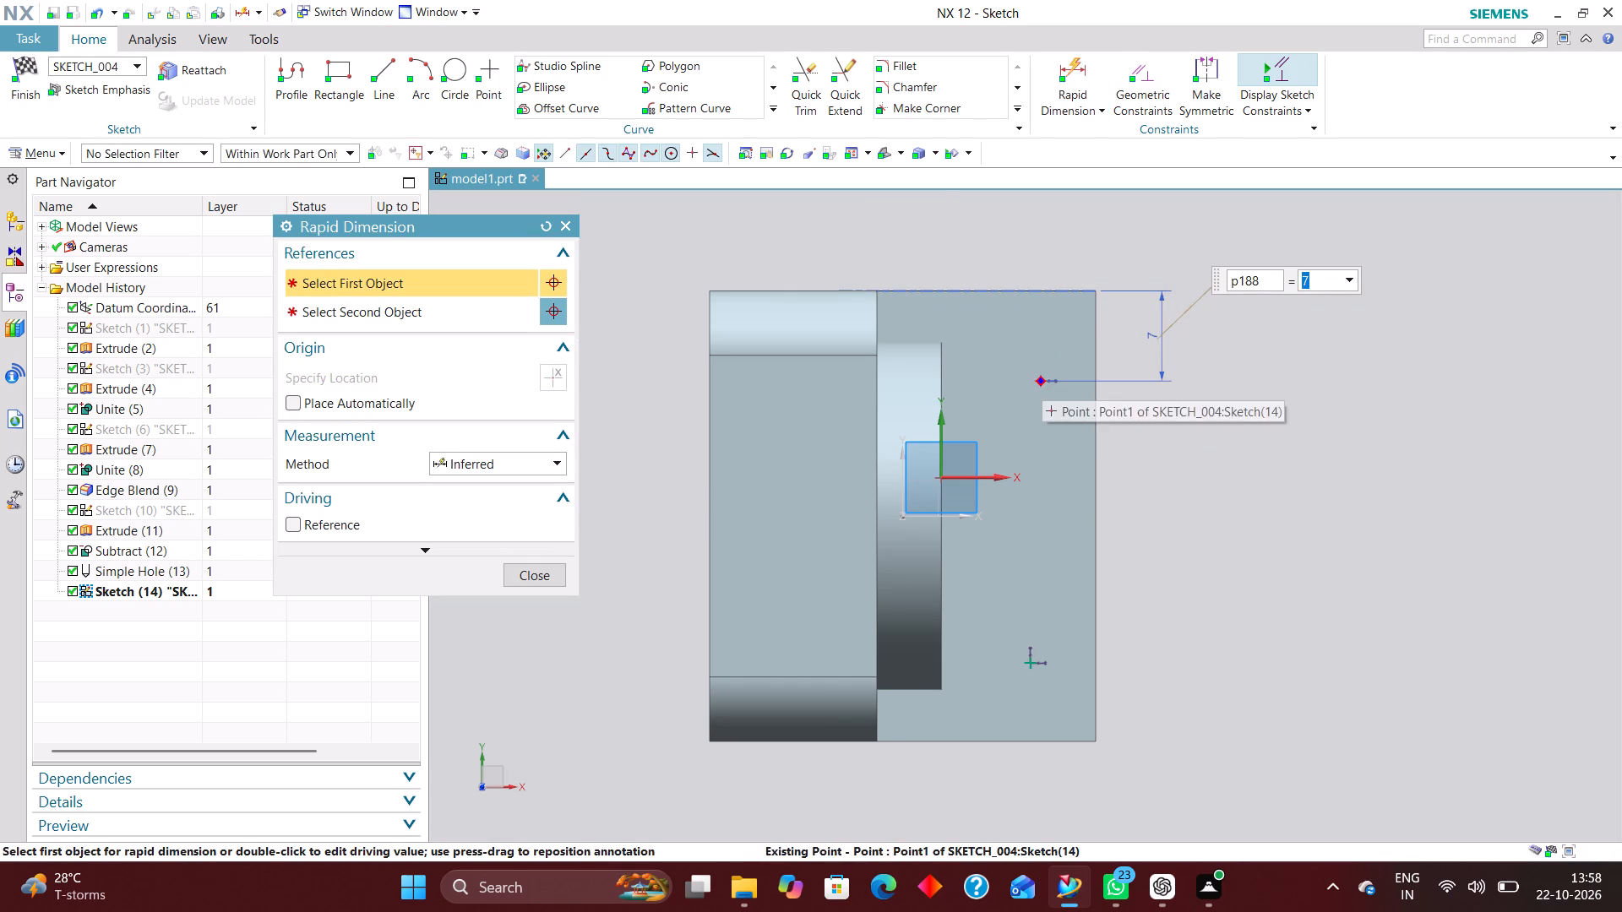
Dimension the same hole centre point 8 mm from the base's outer edge.
{"action": "left_click", "coordinate": [1041, 378]}
{"action": "left_click", "coordinate": [1095, 407]}
{"action": "left_click", "coordinate": [1070, 429]}
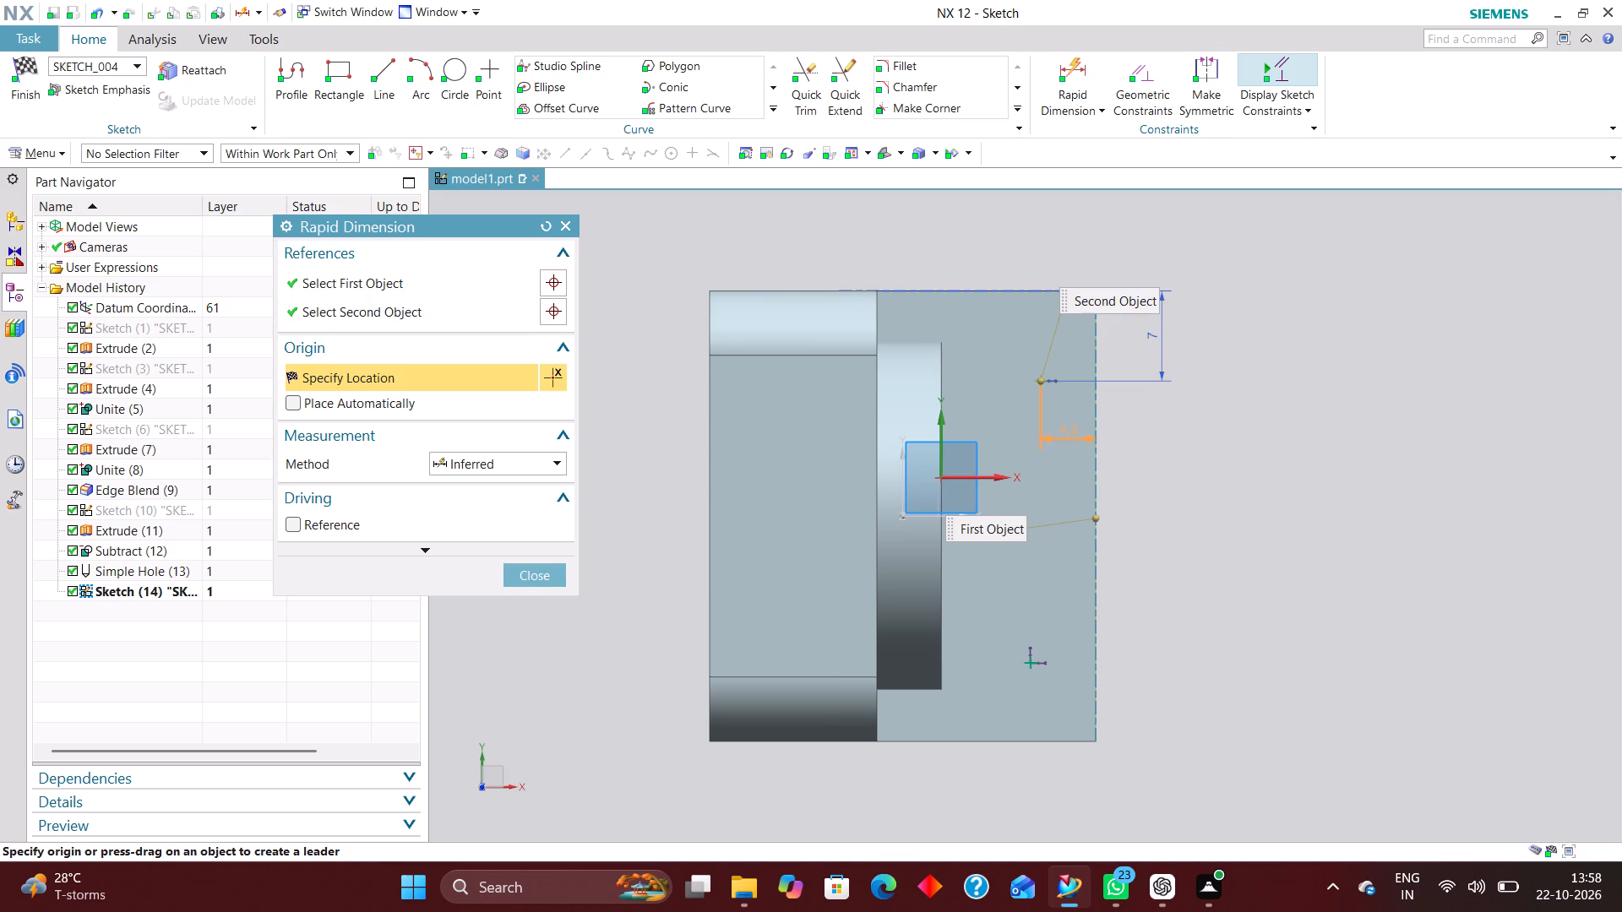
{"action": "key", "text": "8"}
{"action": "key", "text": "Return"}
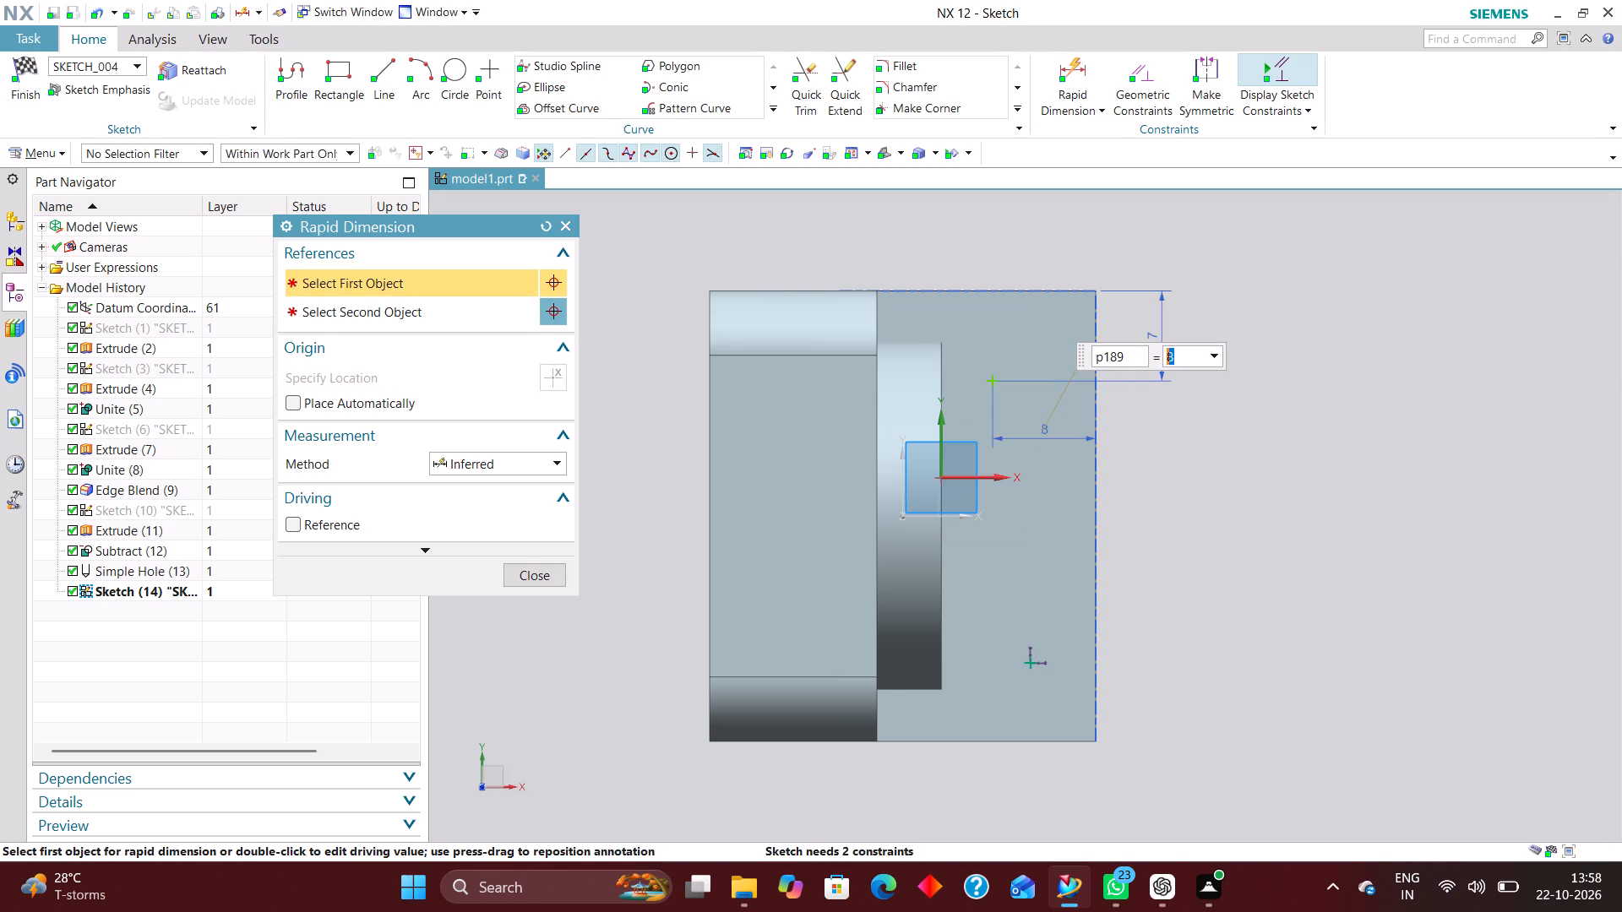
{"action": "left_click", "coordinate": [518, 575]}
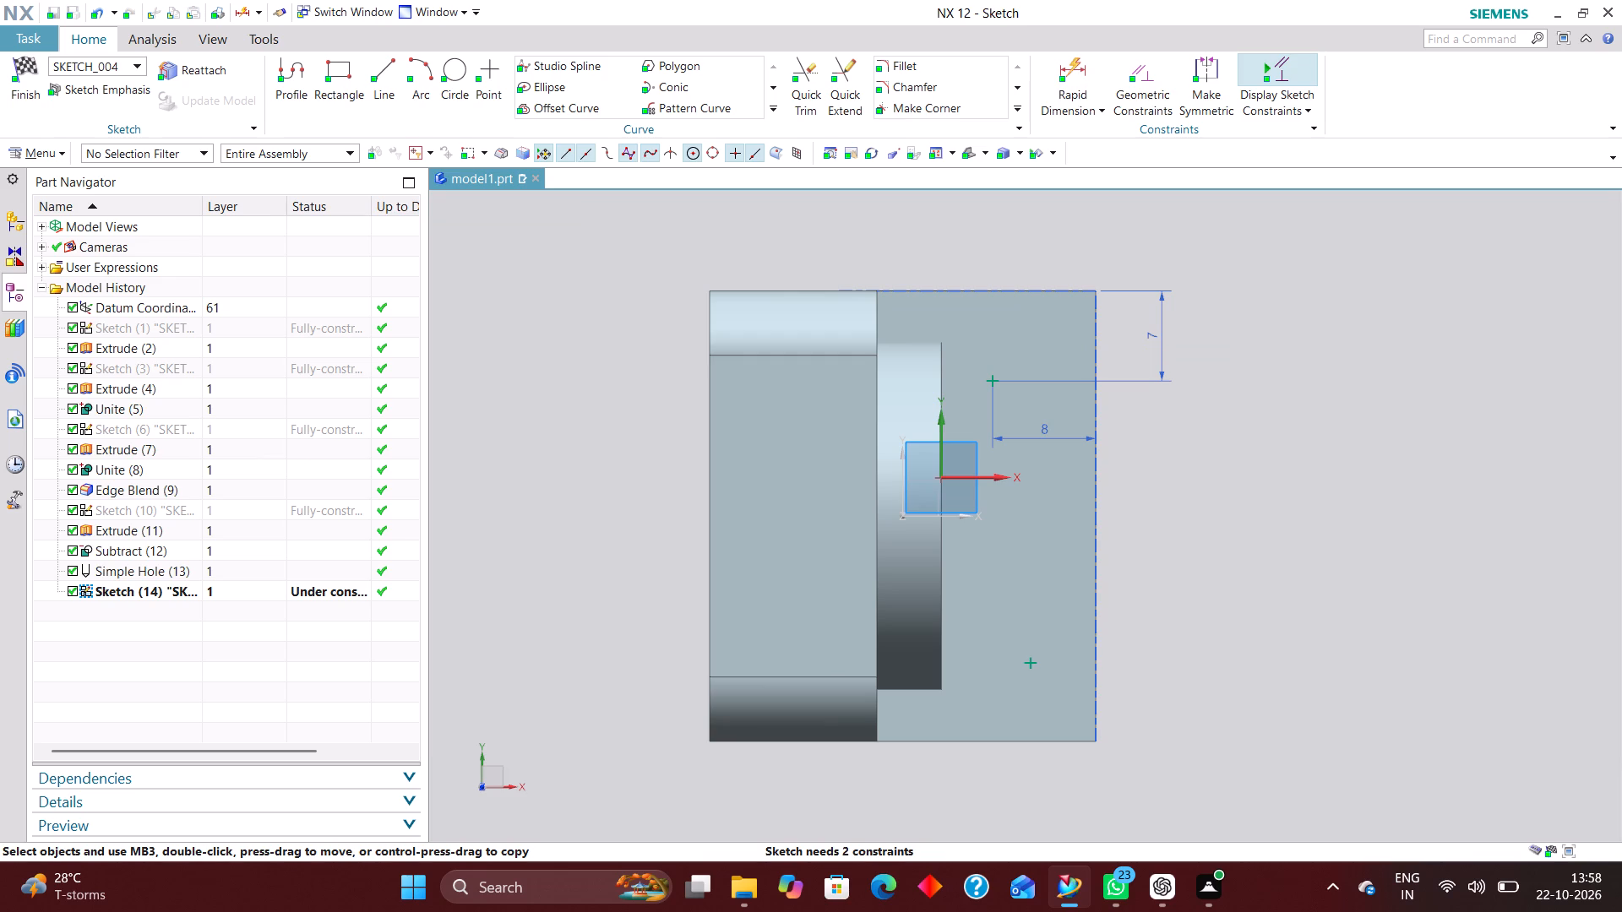
Dimension the spacing between the two hole centre points at 21 mm along Y.
{"action": "left_click", "coordinate": [1080, 84]}
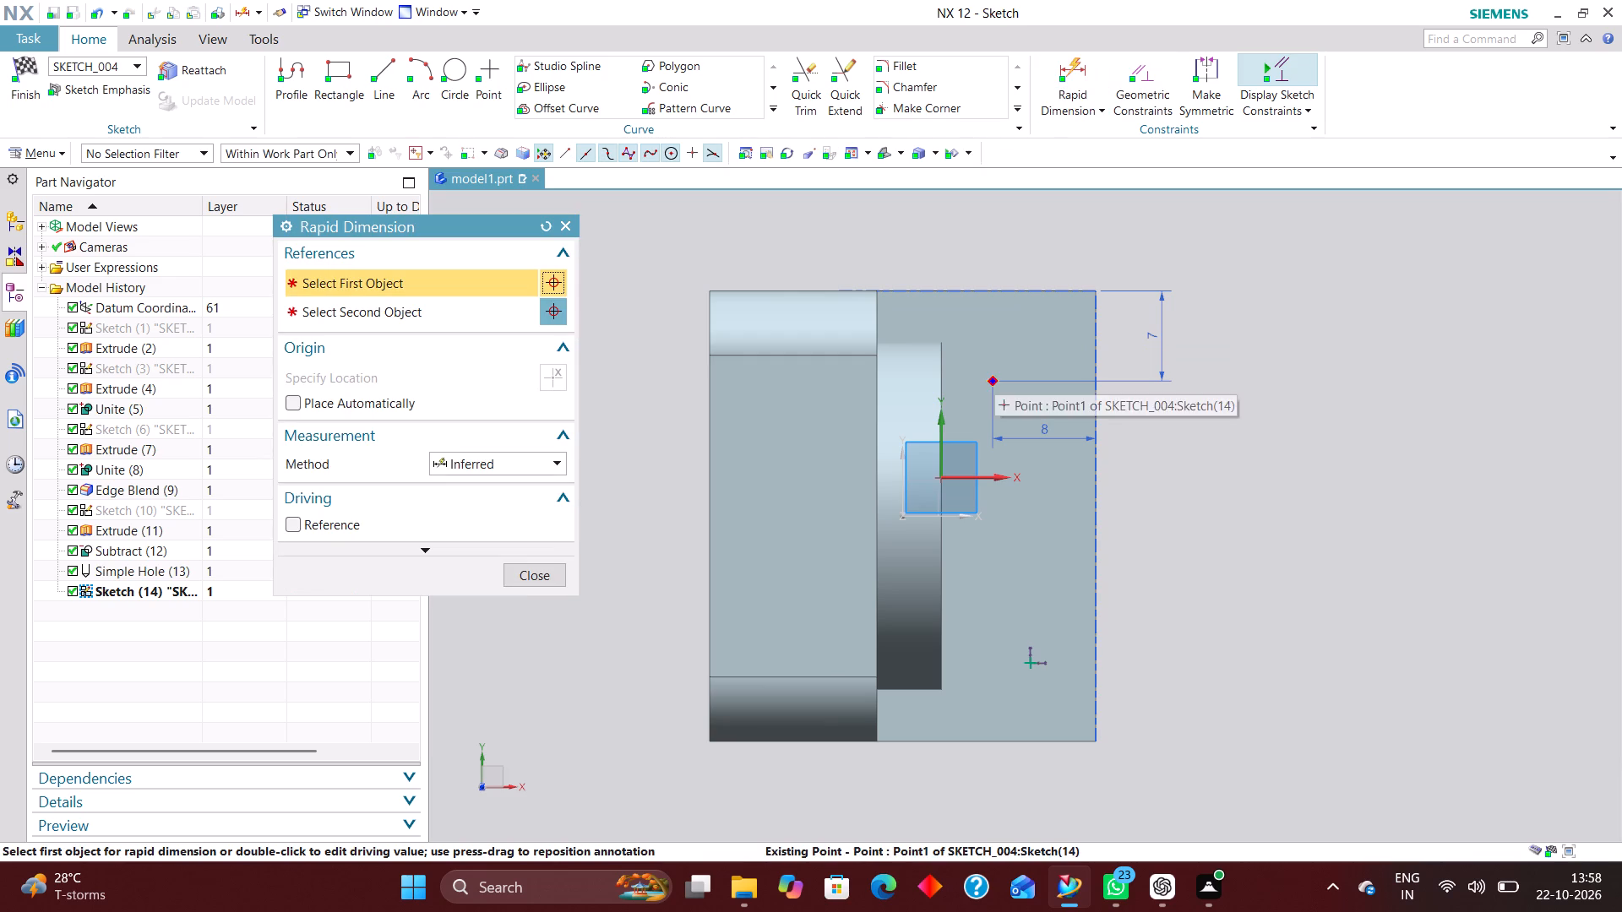
{"action": "left_click", "coordinate": [993, 376]}
{"action": "left_click", "coordinate": [1031, 660]}
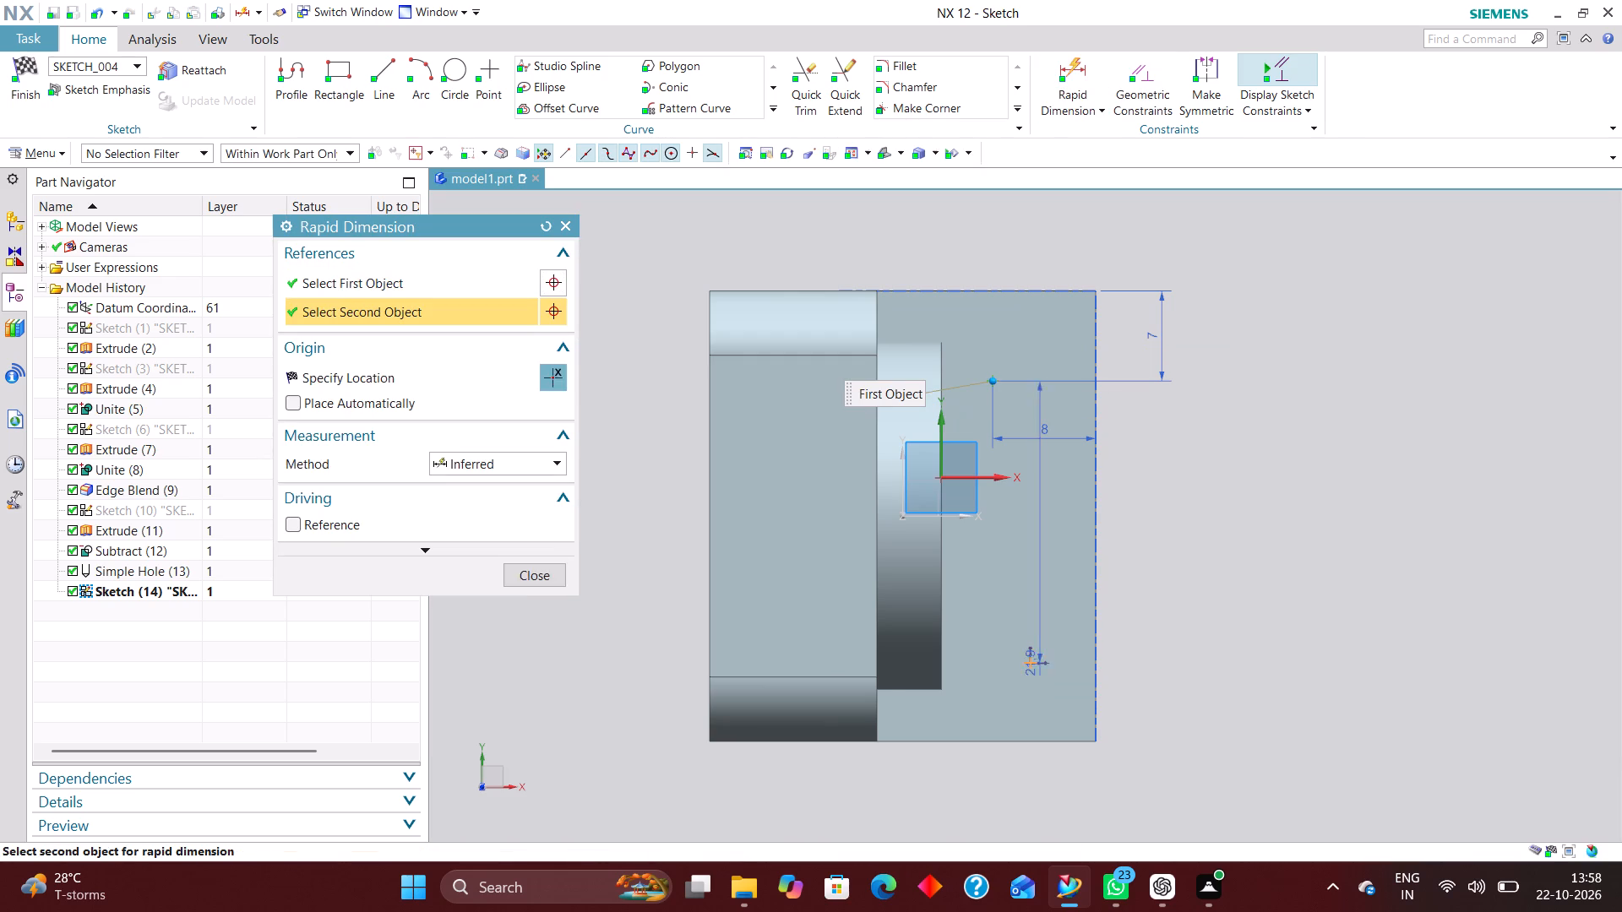
{"action": "left_click", "coordinate": [1219, 513]}
{"action": "type", "text": "21"}
{"action": "key", "text": "Return"}
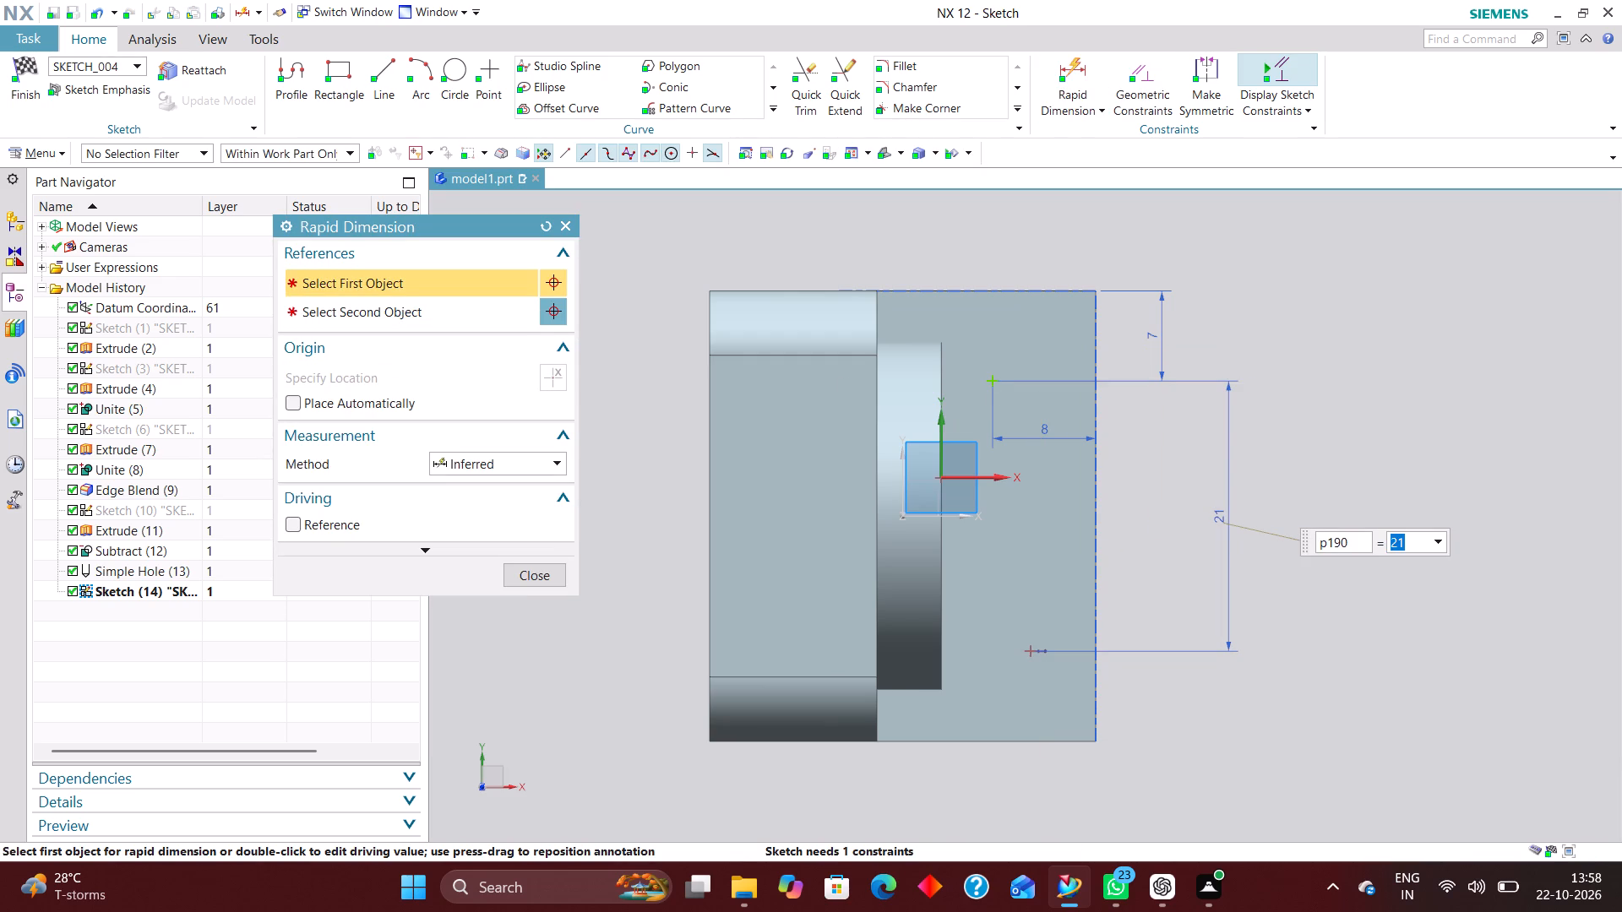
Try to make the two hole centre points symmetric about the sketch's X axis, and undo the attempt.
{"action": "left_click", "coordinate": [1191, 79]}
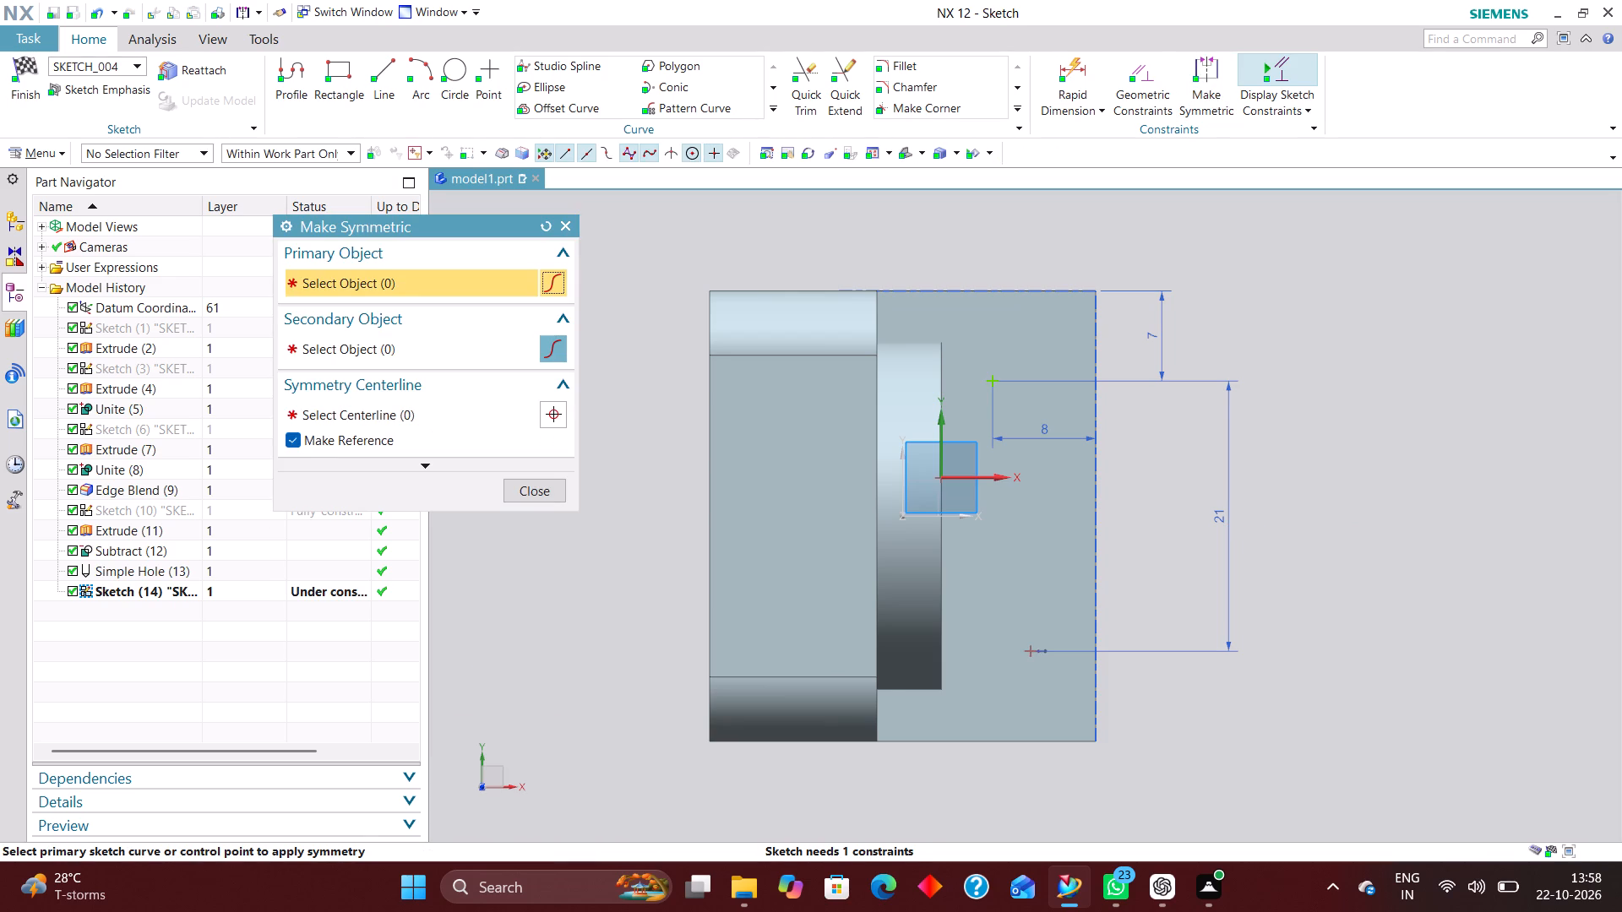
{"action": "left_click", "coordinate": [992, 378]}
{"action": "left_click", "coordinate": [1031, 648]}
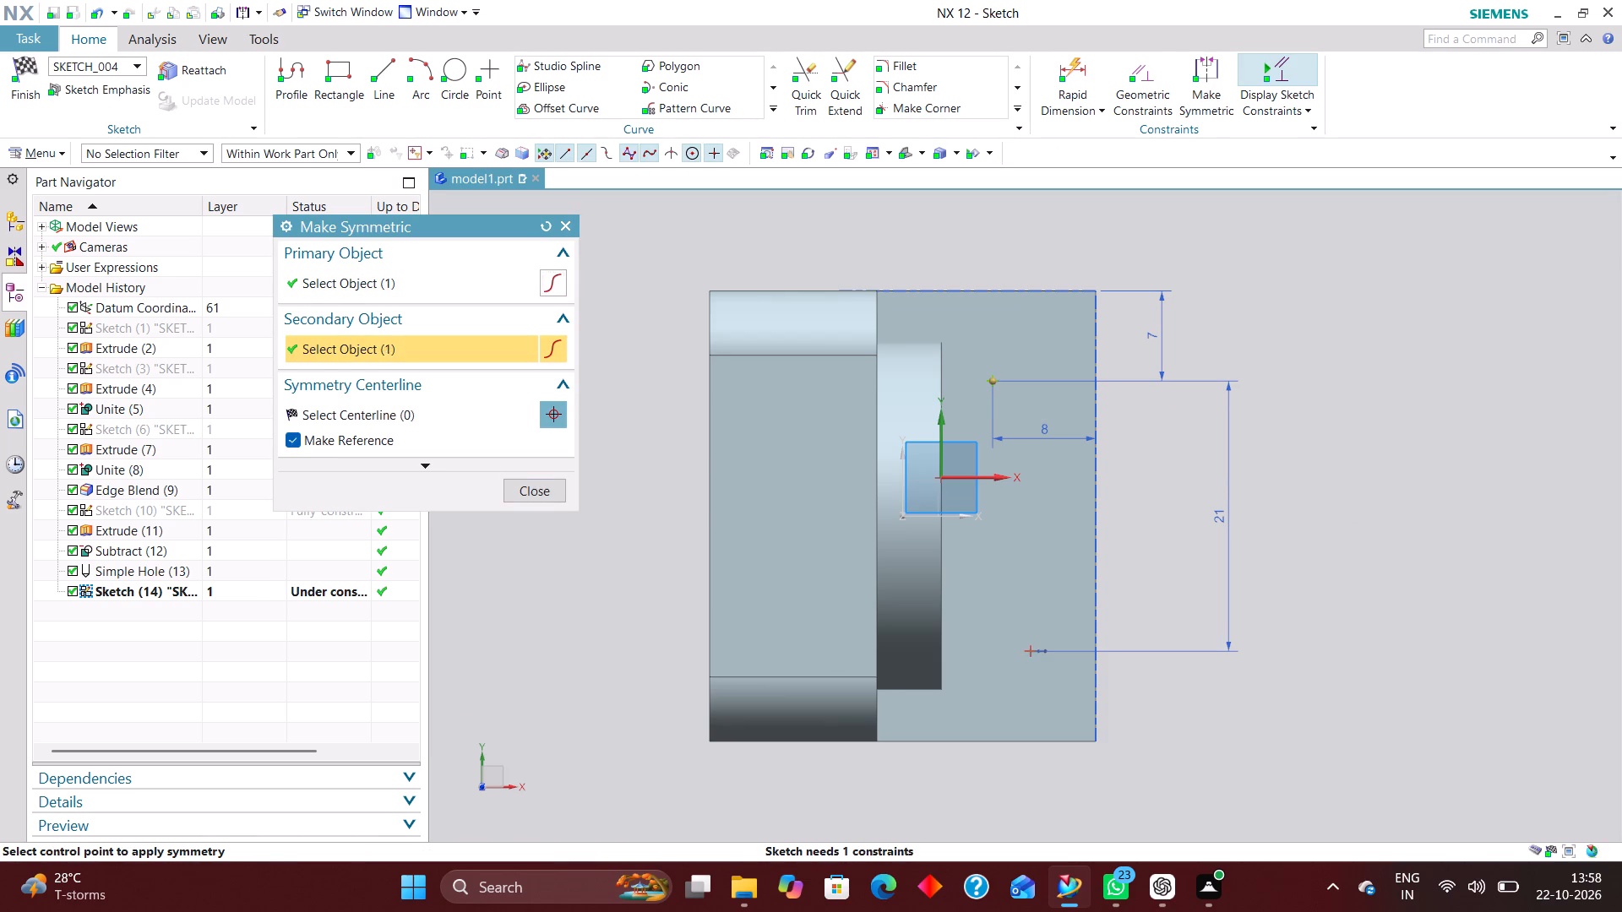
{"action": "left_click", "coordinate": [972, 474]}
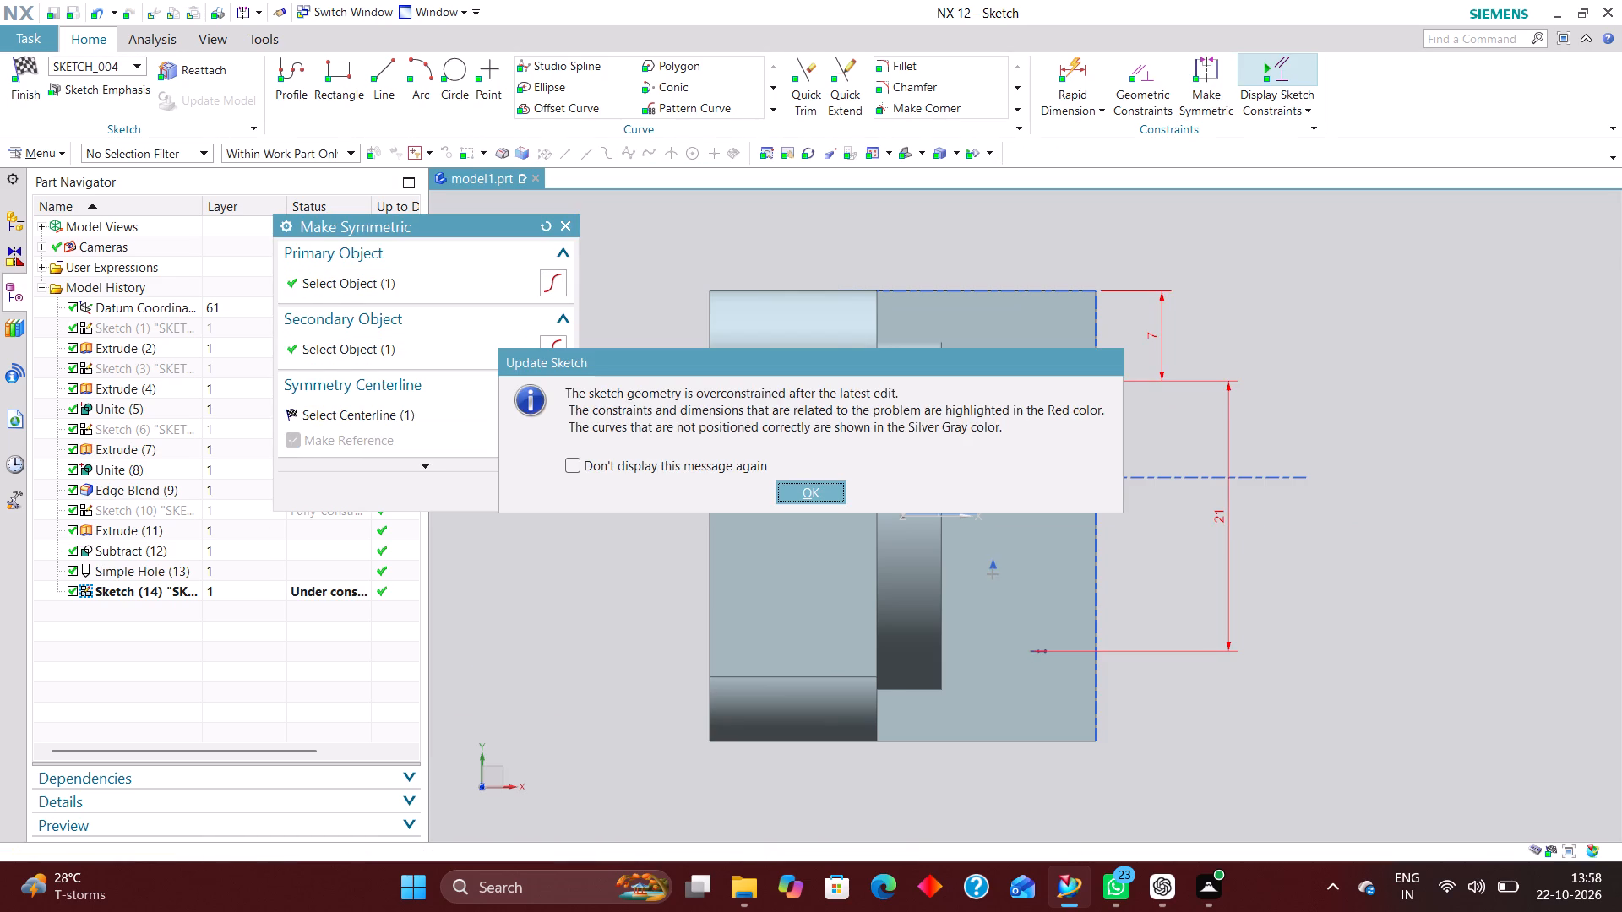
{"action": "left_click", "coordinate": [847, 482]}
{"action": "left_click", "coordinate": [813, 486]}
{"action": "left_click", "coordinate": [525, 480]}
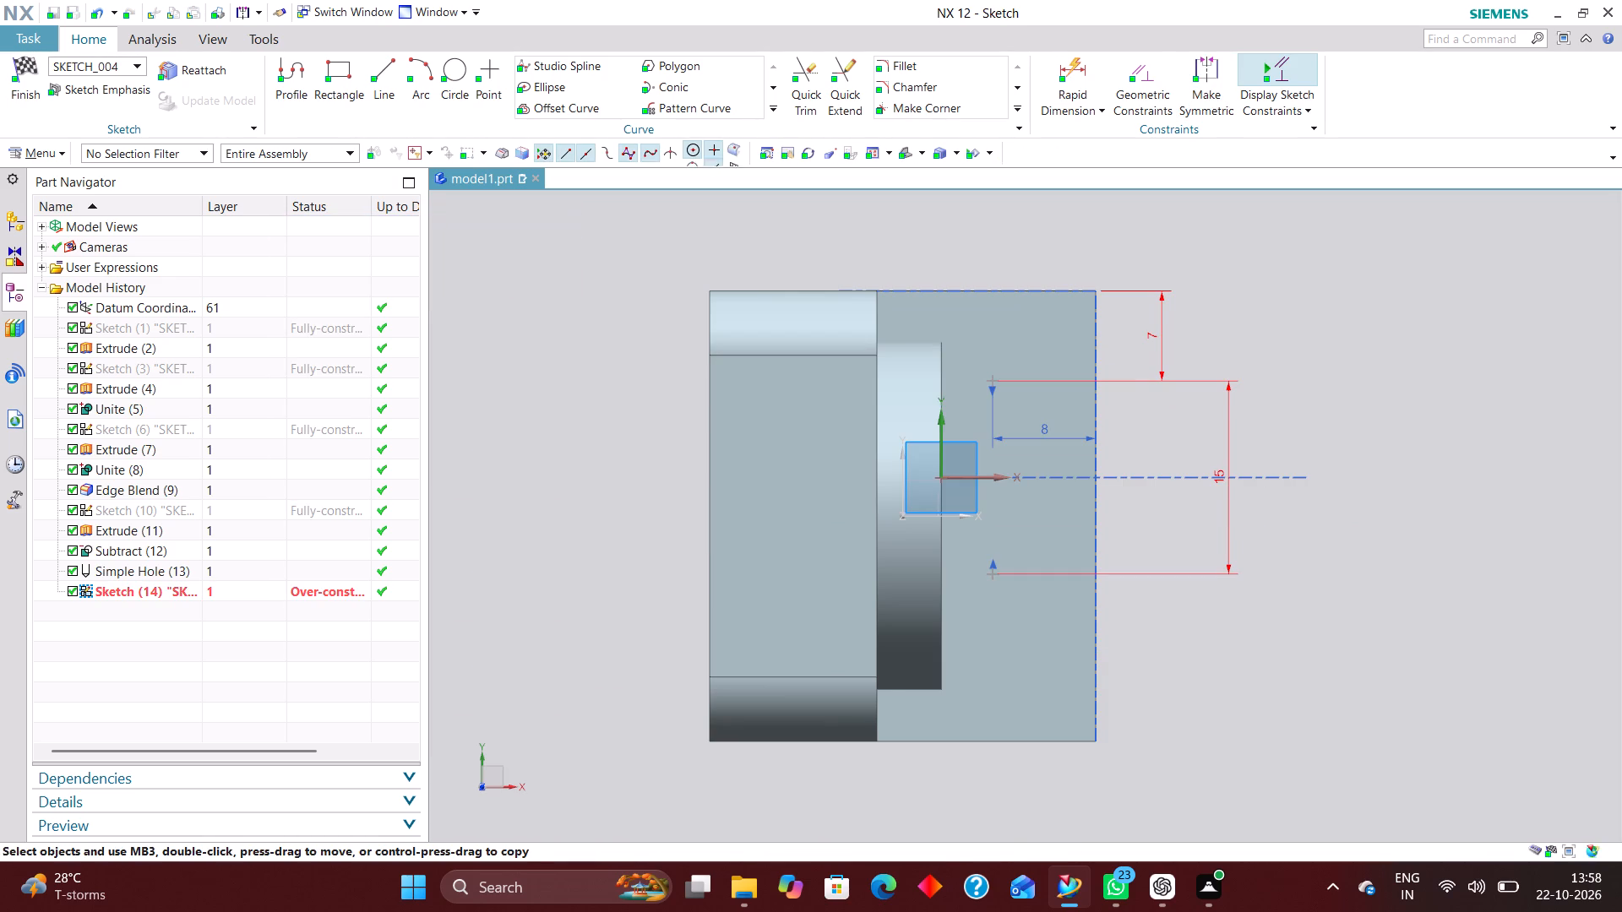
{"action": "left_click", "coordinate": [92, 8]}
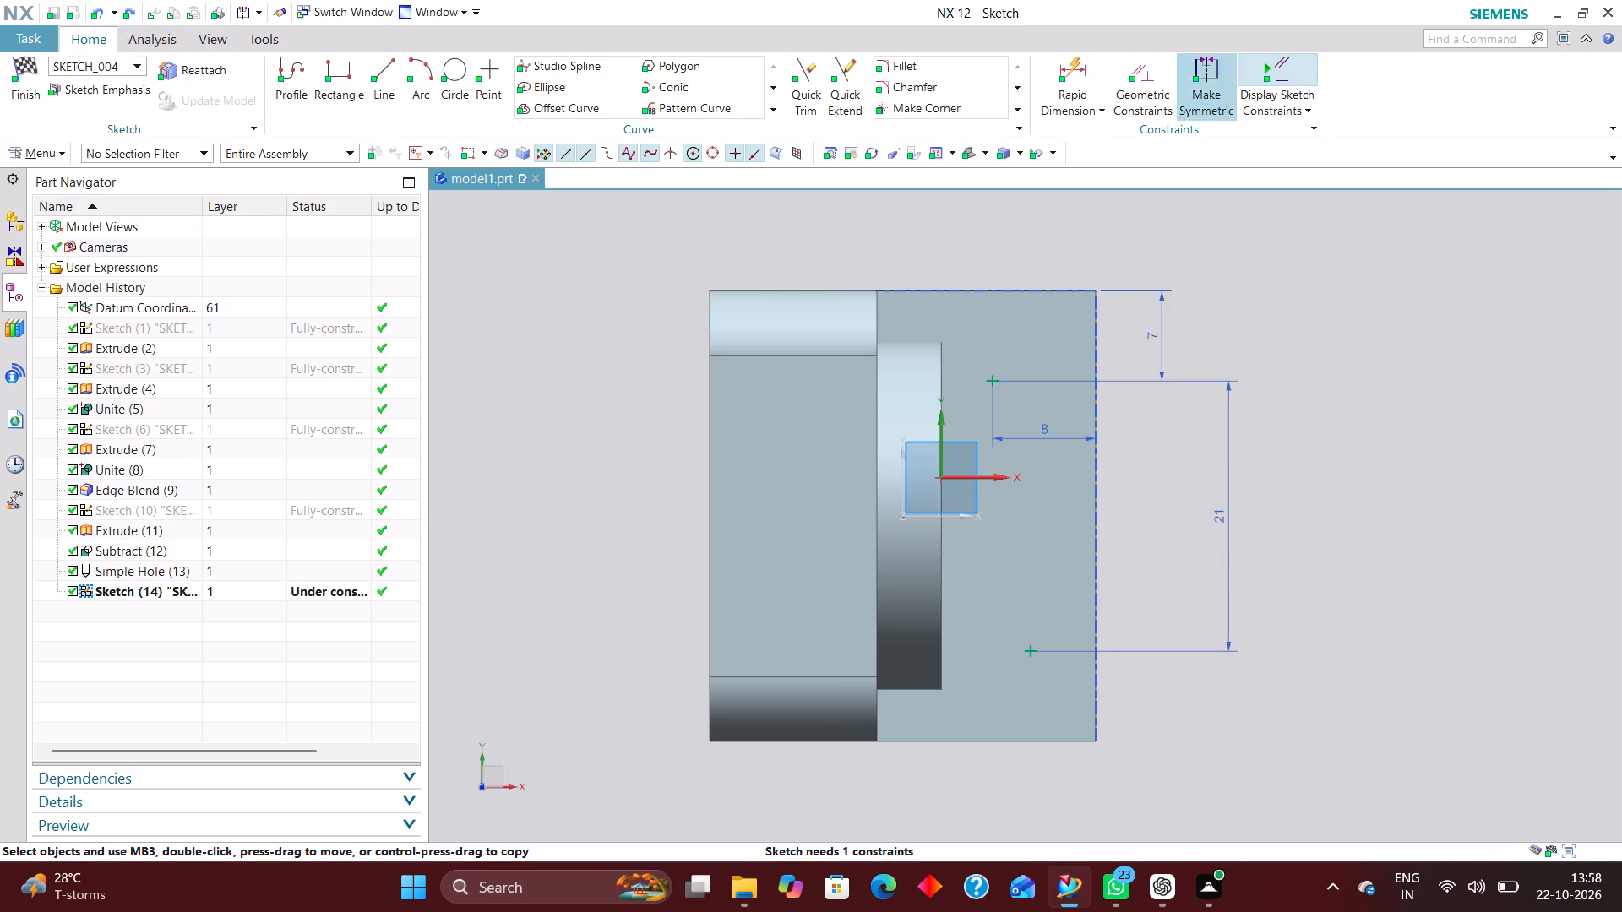
Constrain the second hole centre point to align vertically with the first one.
{"action": "left_click", "coordinate": [1125, 71]}
{"action": "left_click", "coordinate": [333, 312]}
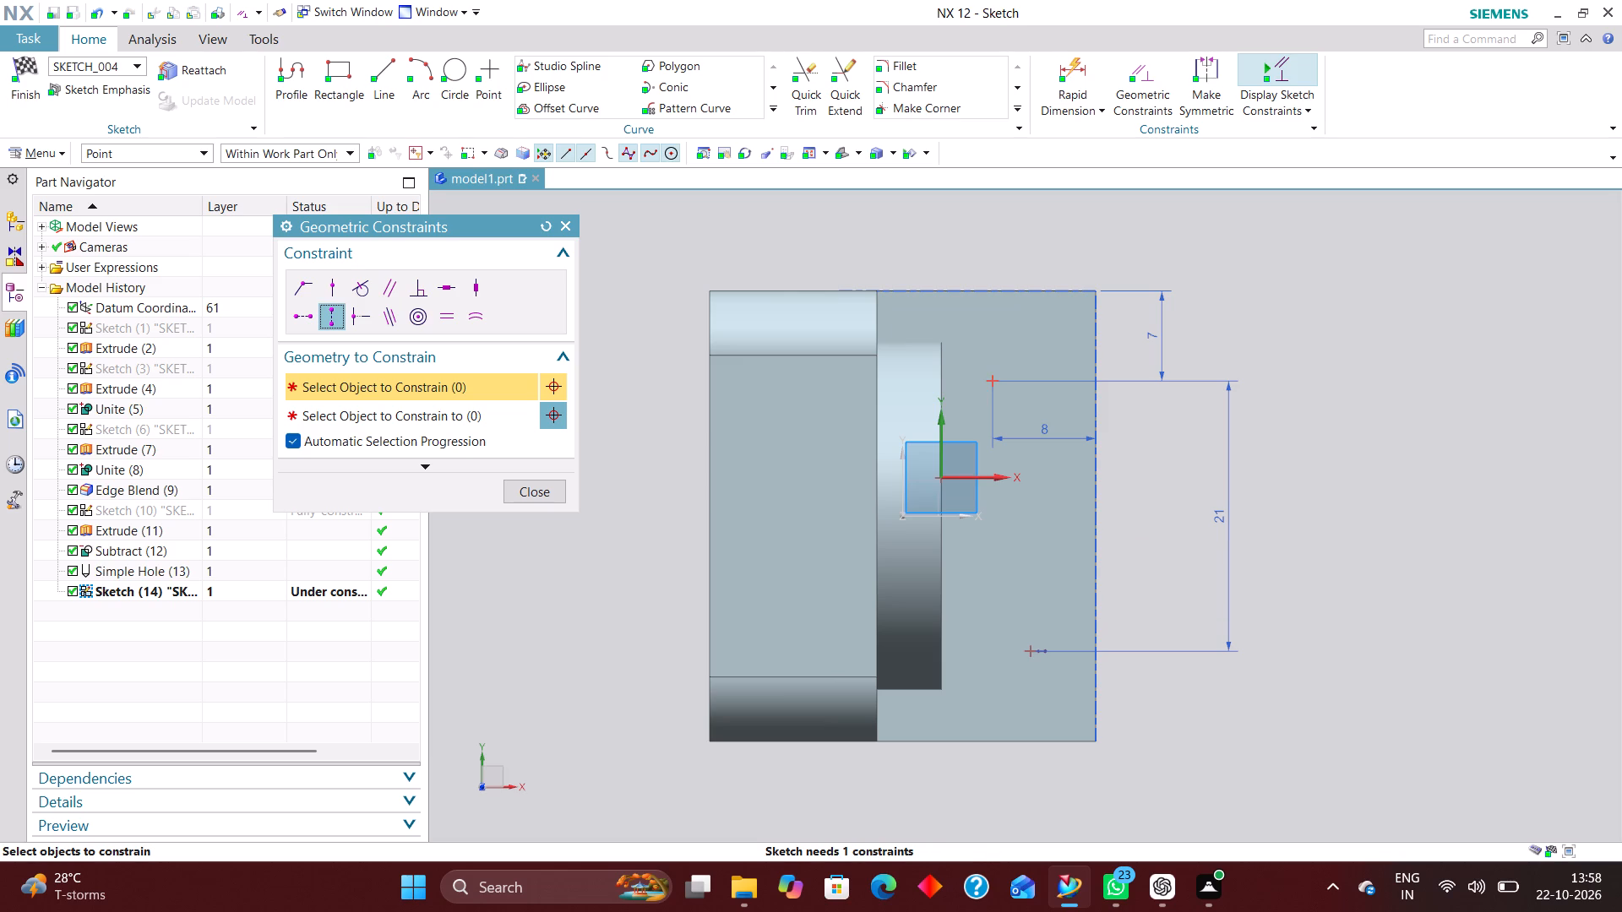
{"action": "scroll", "coordinate": [993, 388], "scroll_direction": "up", "scroll_amount": 5}
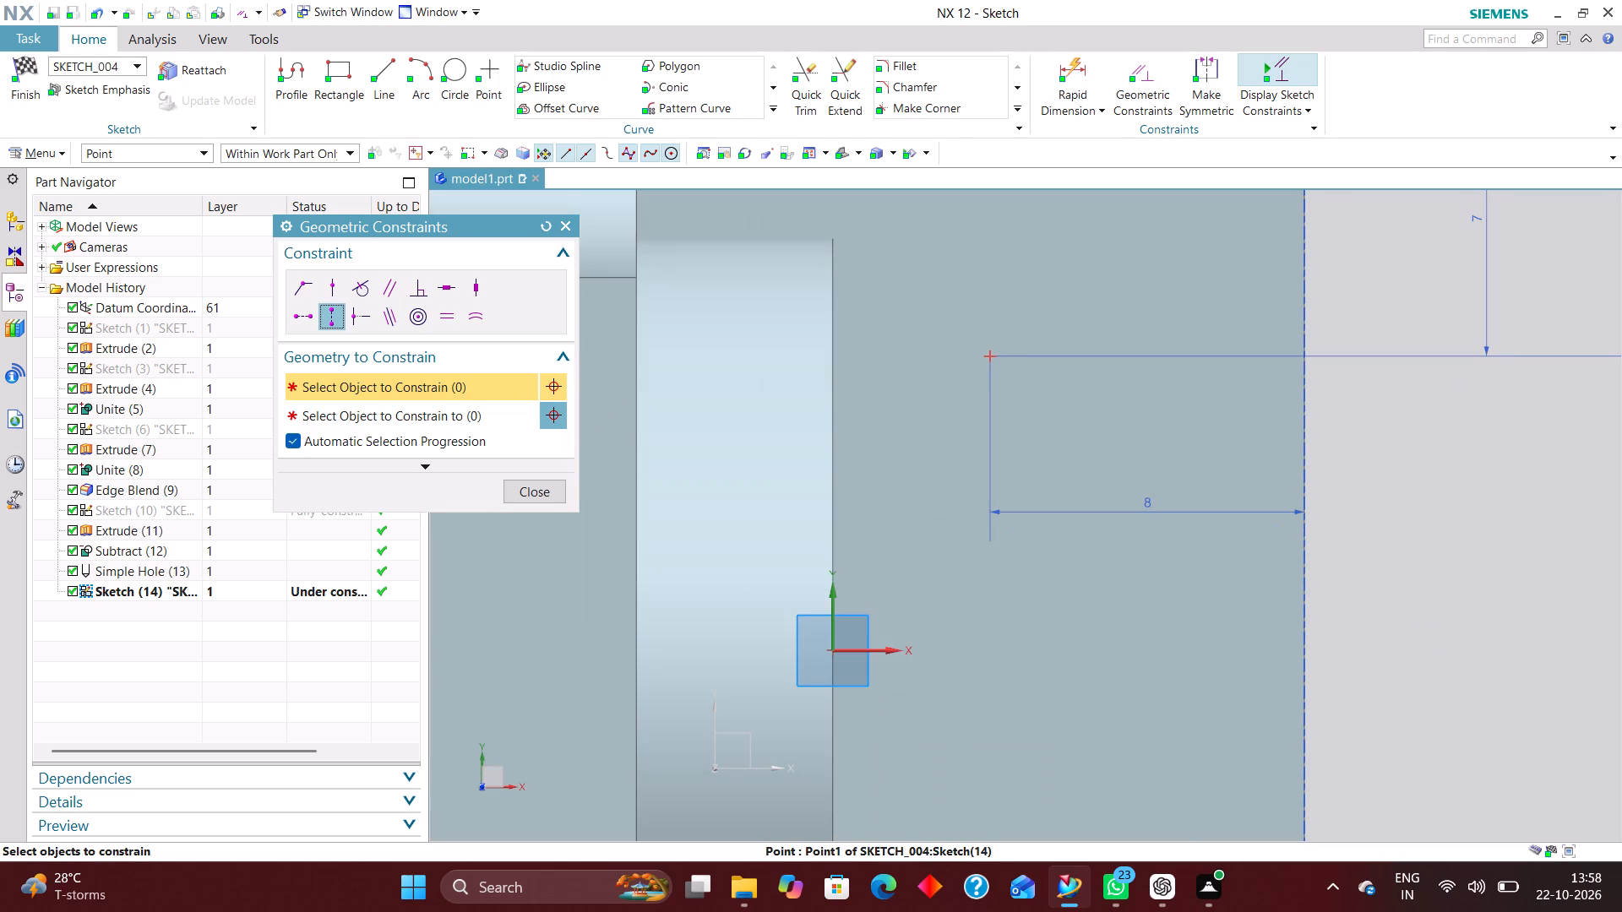
{"action": "left_click", "coordinate": [989, 350]}
{"action": "scroll", "coordinate": [1032, 339], "scroll_direction": "down", "scroll_amount": 4}
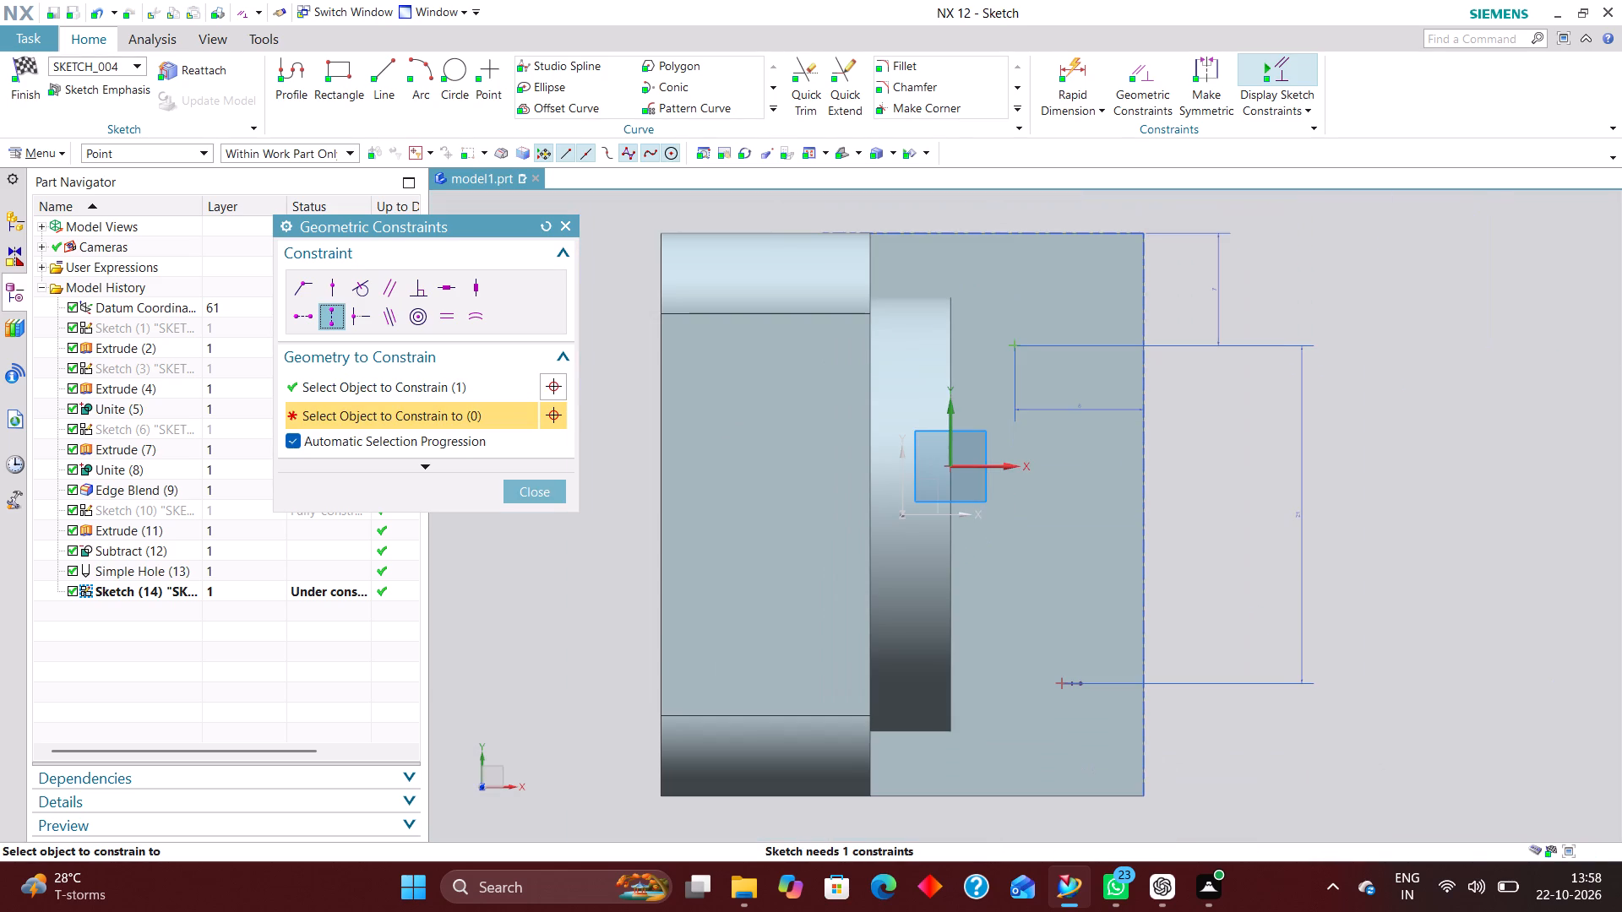
{"action": "left_click", "coordinate": [1061, 681]}
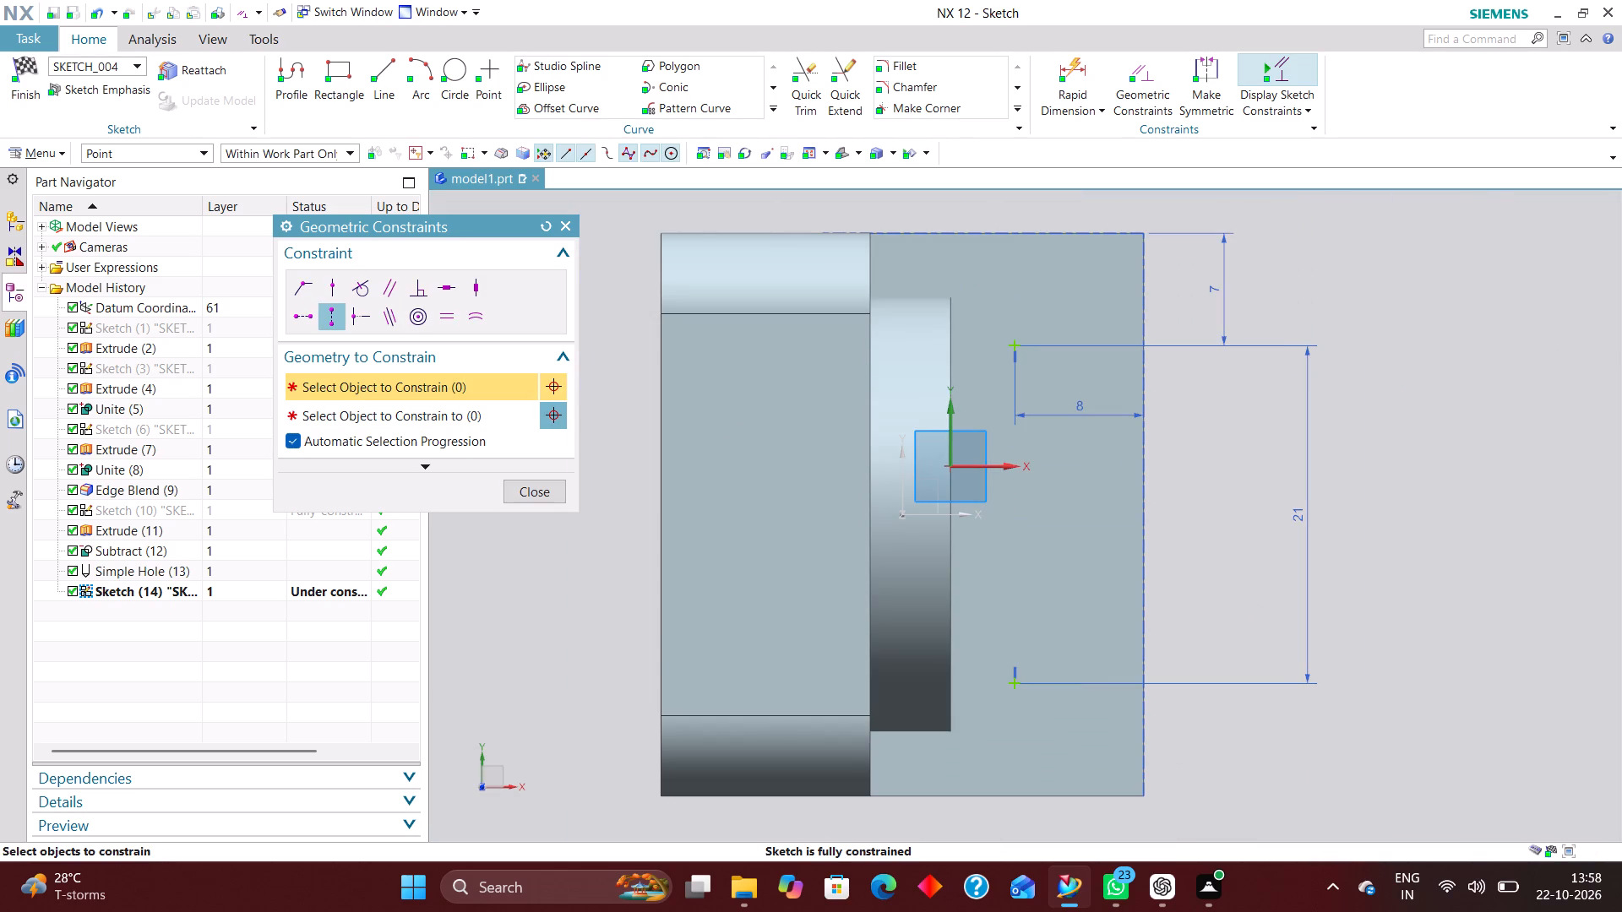
{"action": "left_click", "coordinate": [550, 487]}
{"action": "left_click_drag", "start_coordinate": [191, 166], "coordinate": [197, 155]}
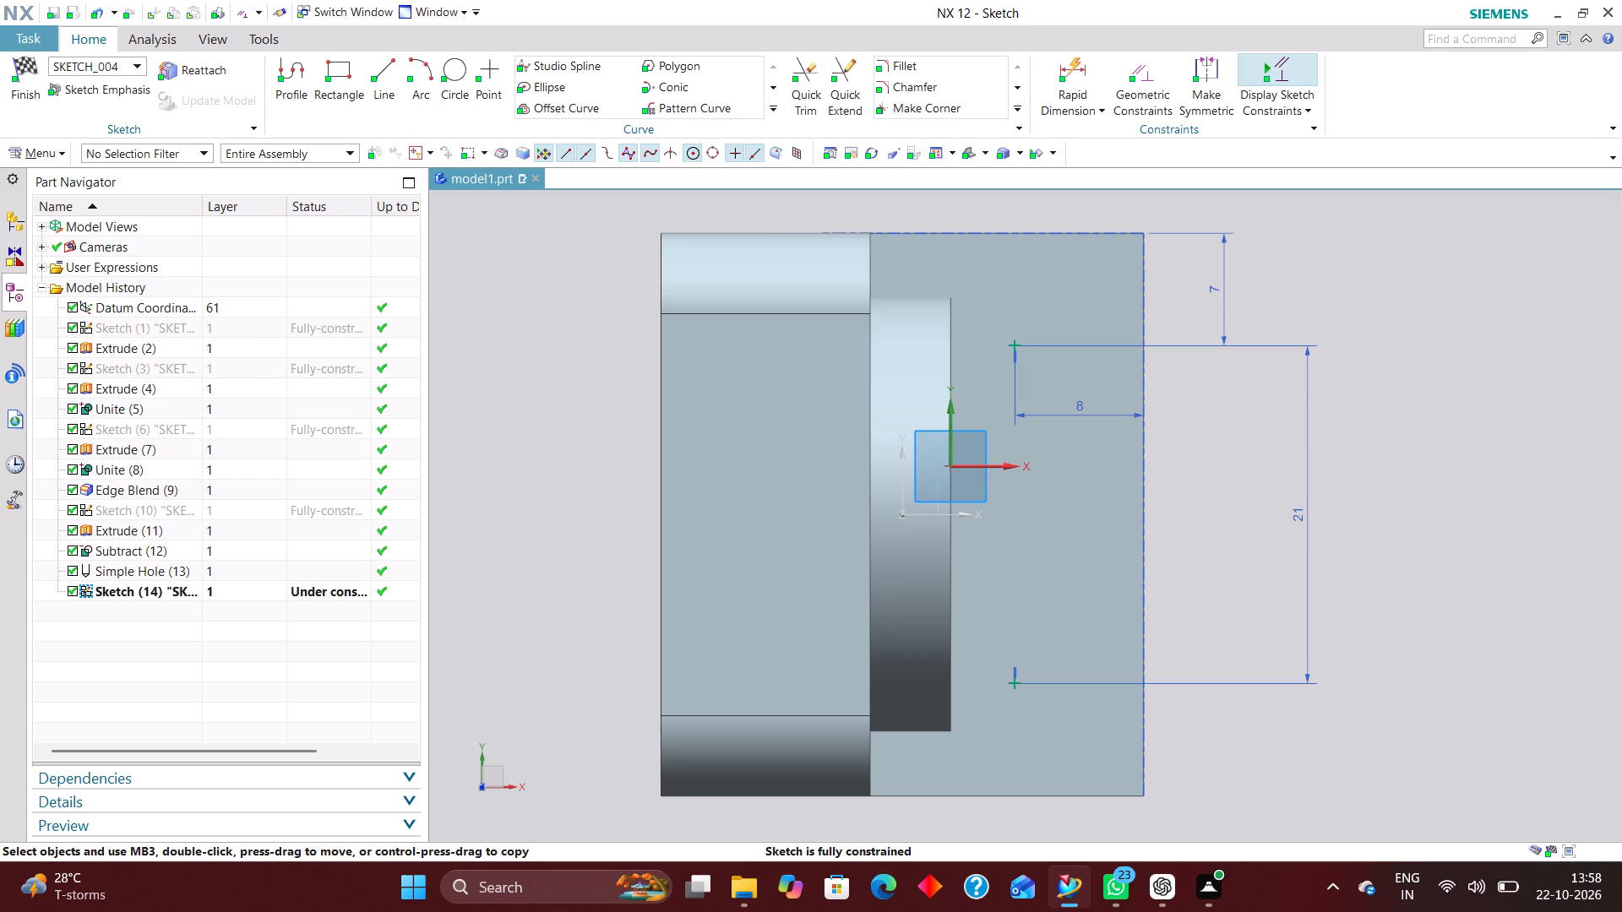
Finish the point sketch and create both simple holes with a 10 mm diameter through the base body.
{"action": "left_click", "coordinate": [22, 66]}
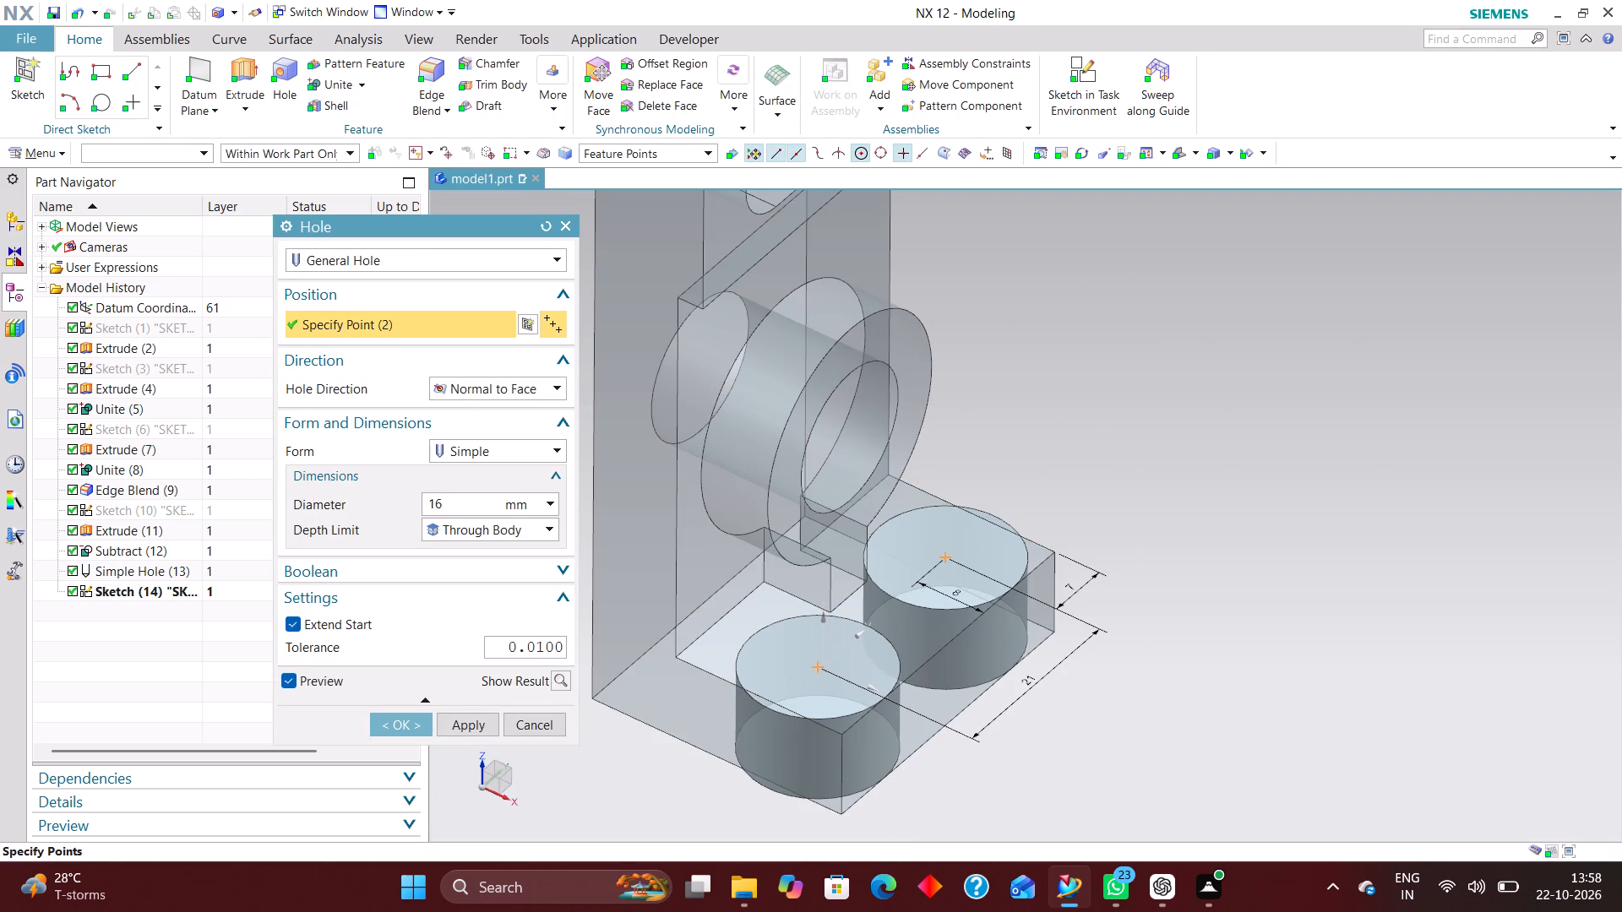
{"action": "left_click_drag", "start_coordinate": [454, 503], "coordinate": [349, 497]}
{"action": "key", "text": "1"}
{"action": "key", "text": "0"}
{"action": "key", "text": "Return"}
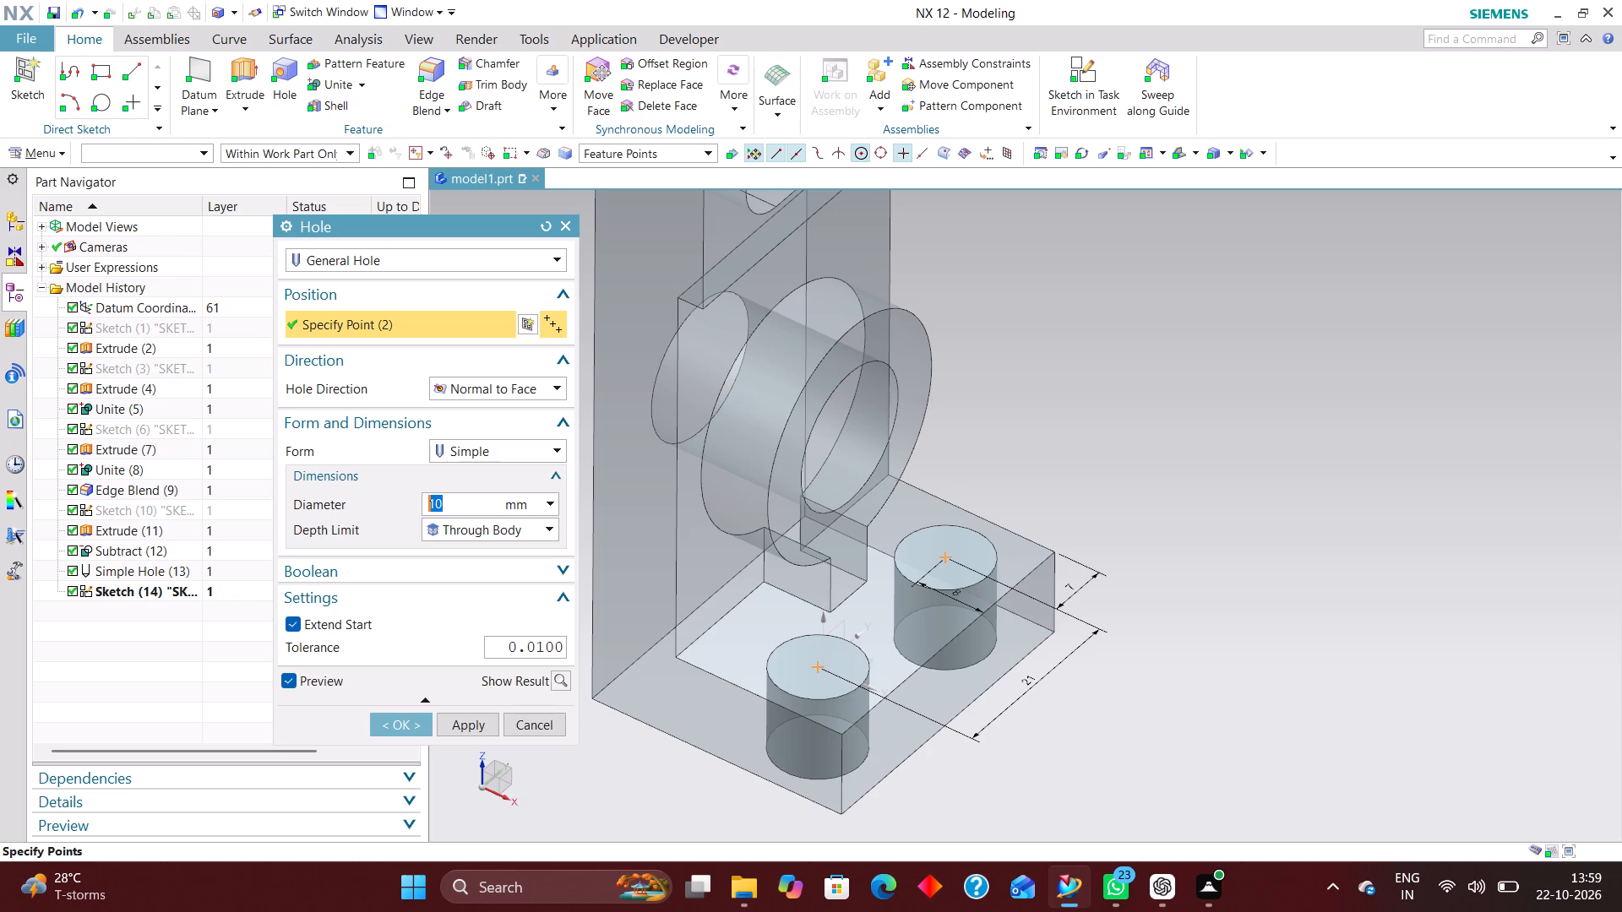
{"action": "left_click", "coordinate": [397, 718]}
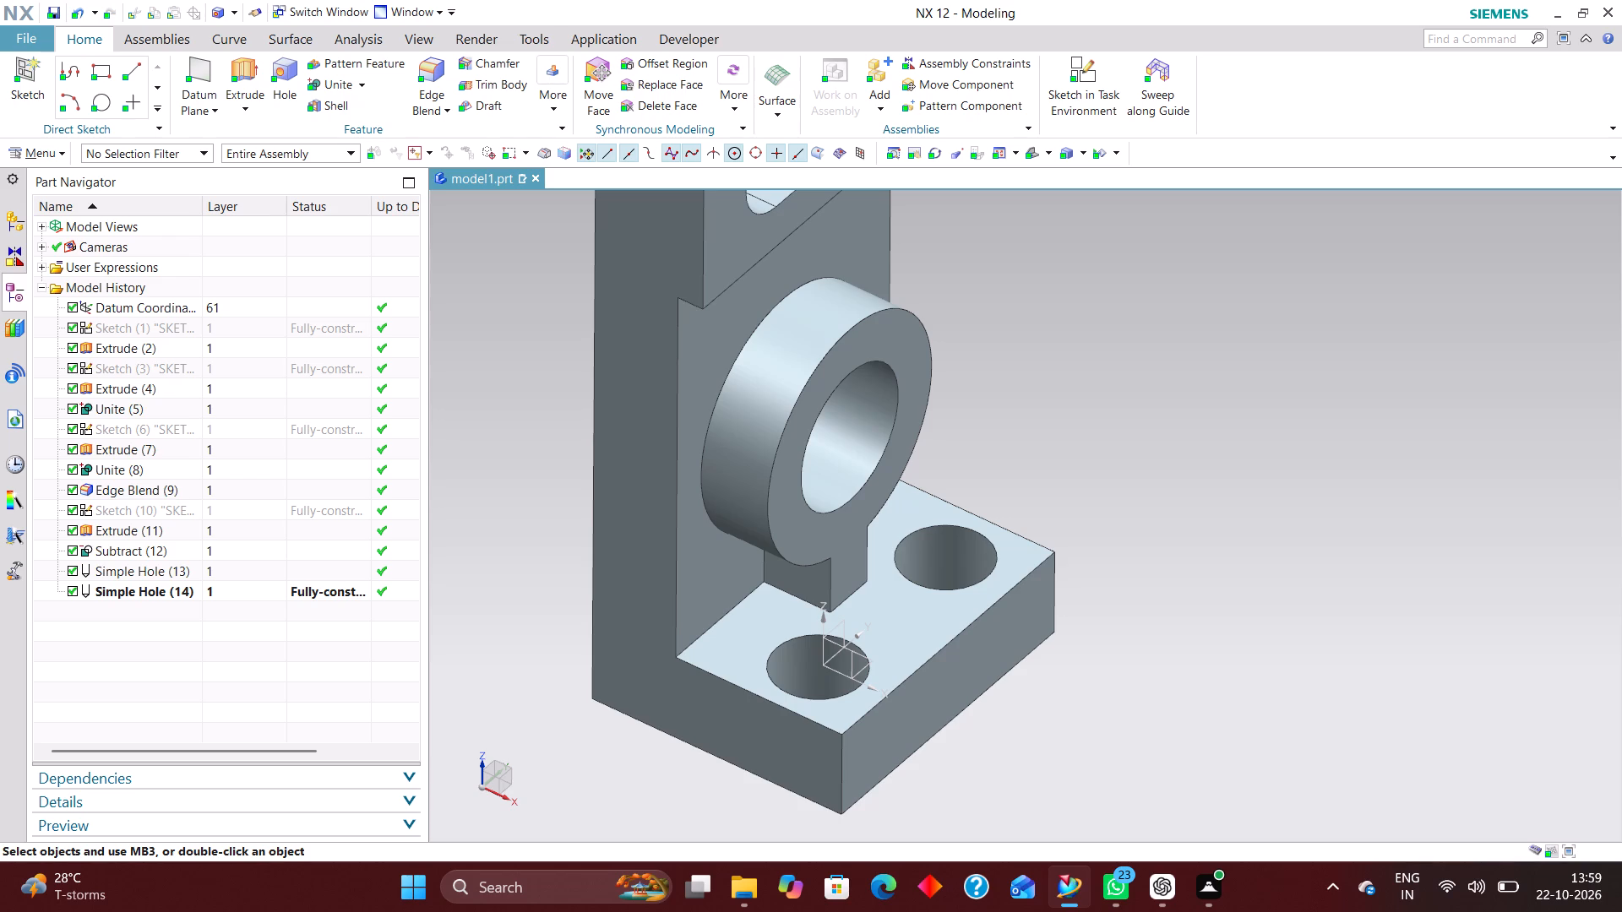
Measure the distance from the upright's inner face to the base's outer end face.
{"action": "scroll", "coordinate": [1127, 694], "scroll_direction": "down", "scroll_amount": 5}
{"action": "scroll", "coordinate": [1113, 736], "scroll_direction": "up", "scroll_amount": 4}
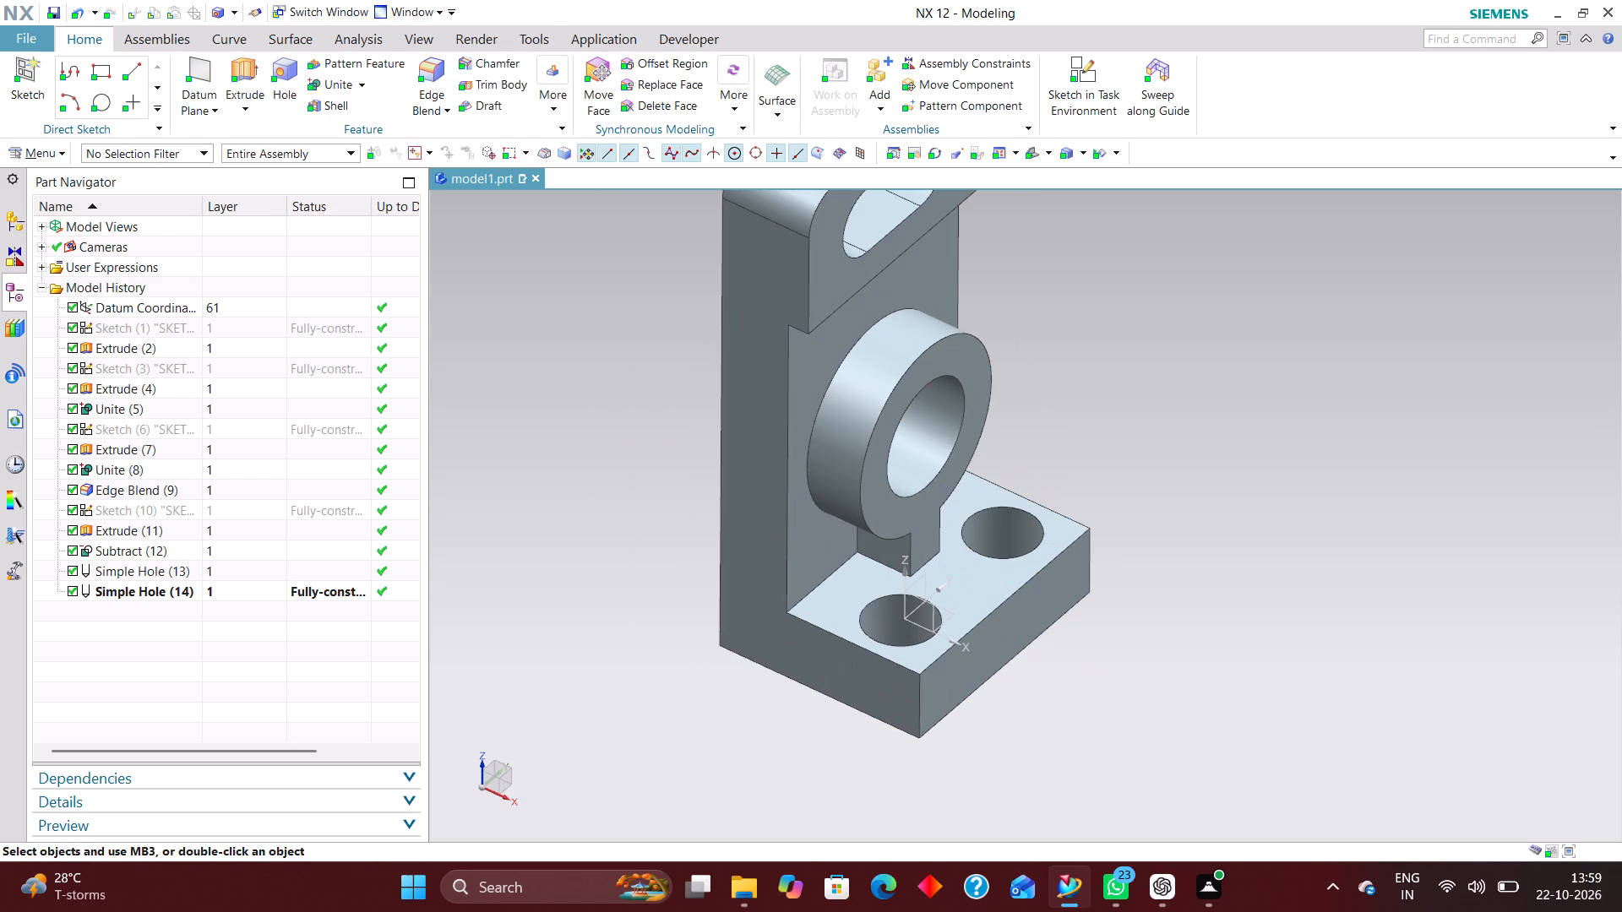
{"action": "middle_click_drag", "start_coordinate": [1021, 768], "coordinate": [1063, 720]}
{"action": "middle_click_drag", "start_coordinate": [1063, 720], "coordinate": [1059, 729]}
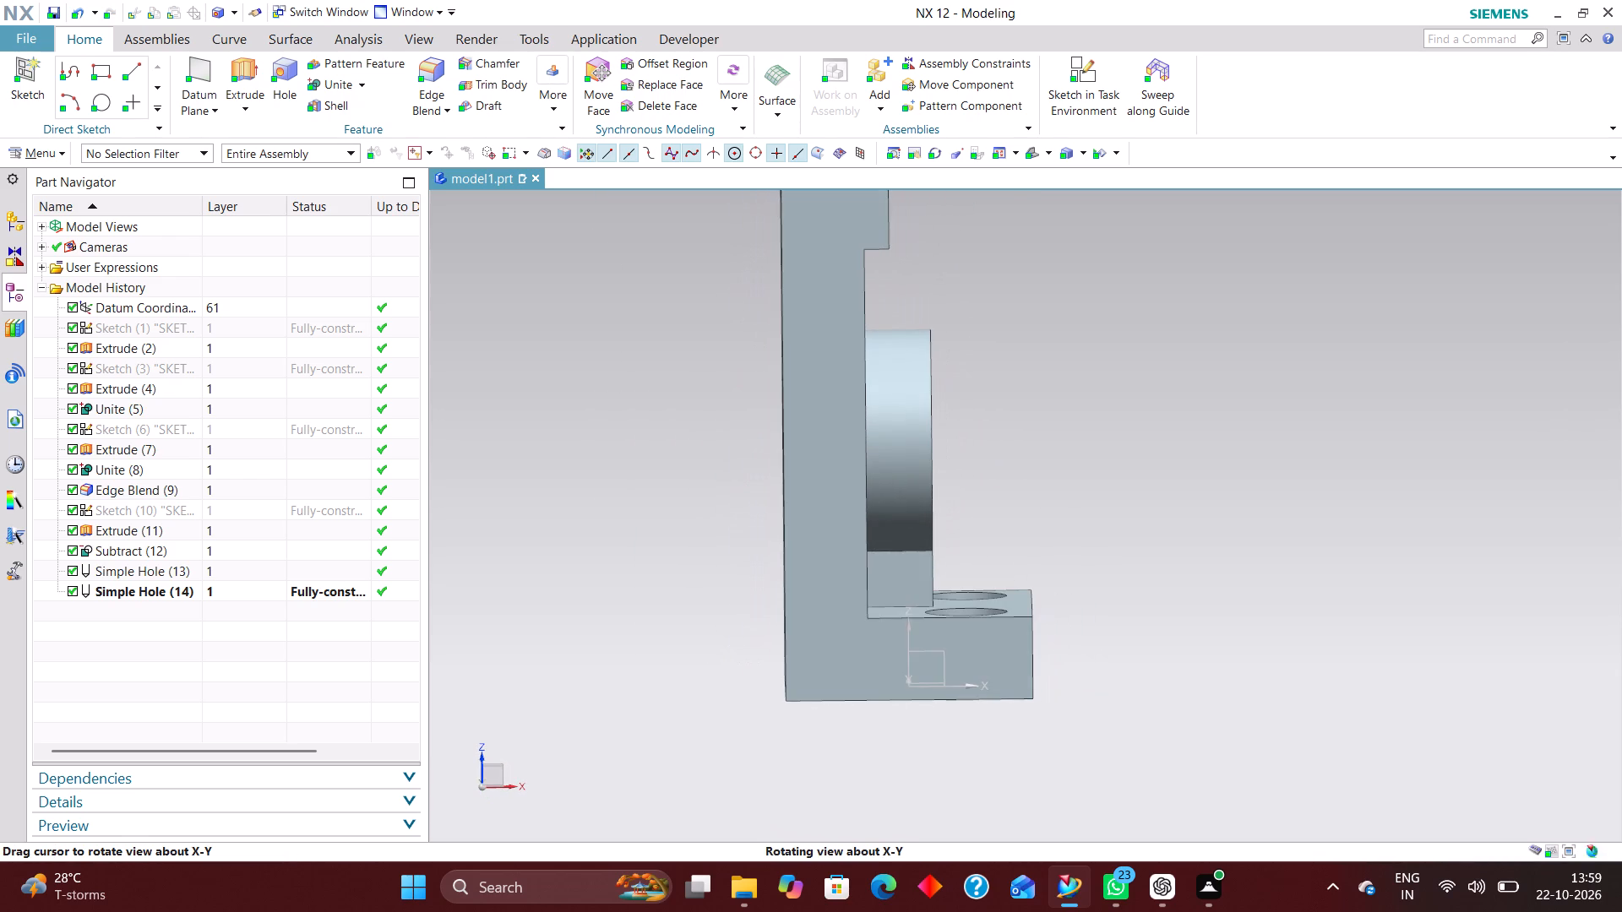
{"action": "scroll", "coordinate": [1076, 743], "scroll_direction": "up", "scroll_amount": 2}
{"action": "middle_click_drag", "start_coordinate": [1087, 757], "coordinate": [1066, 766]}
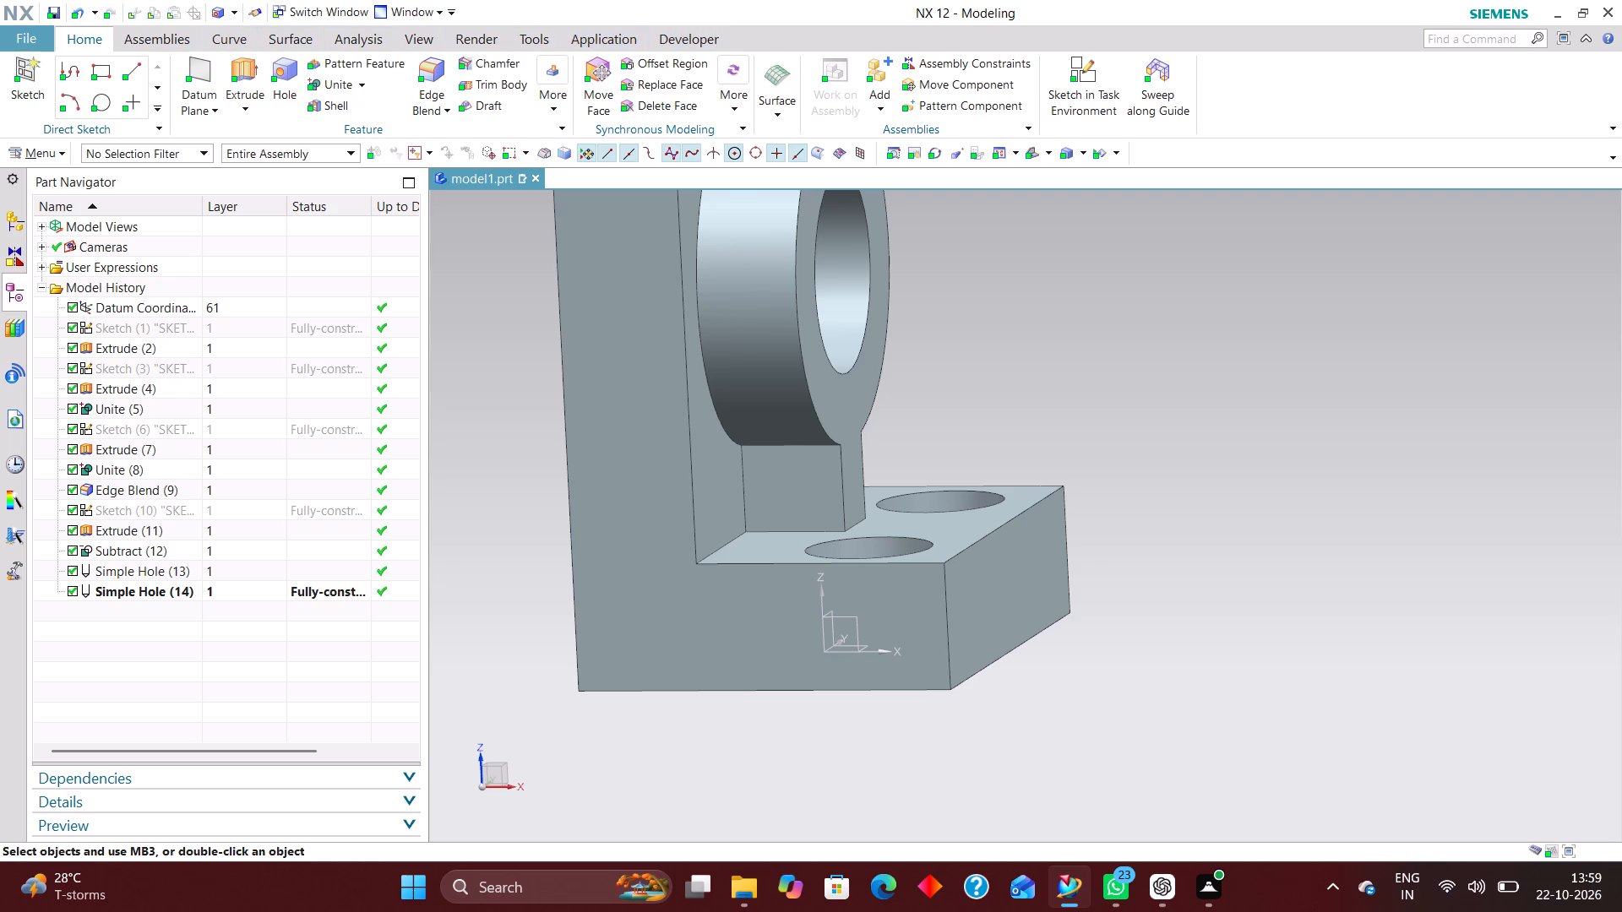
{"action": "left_click", "coordinate": [354, 39]}
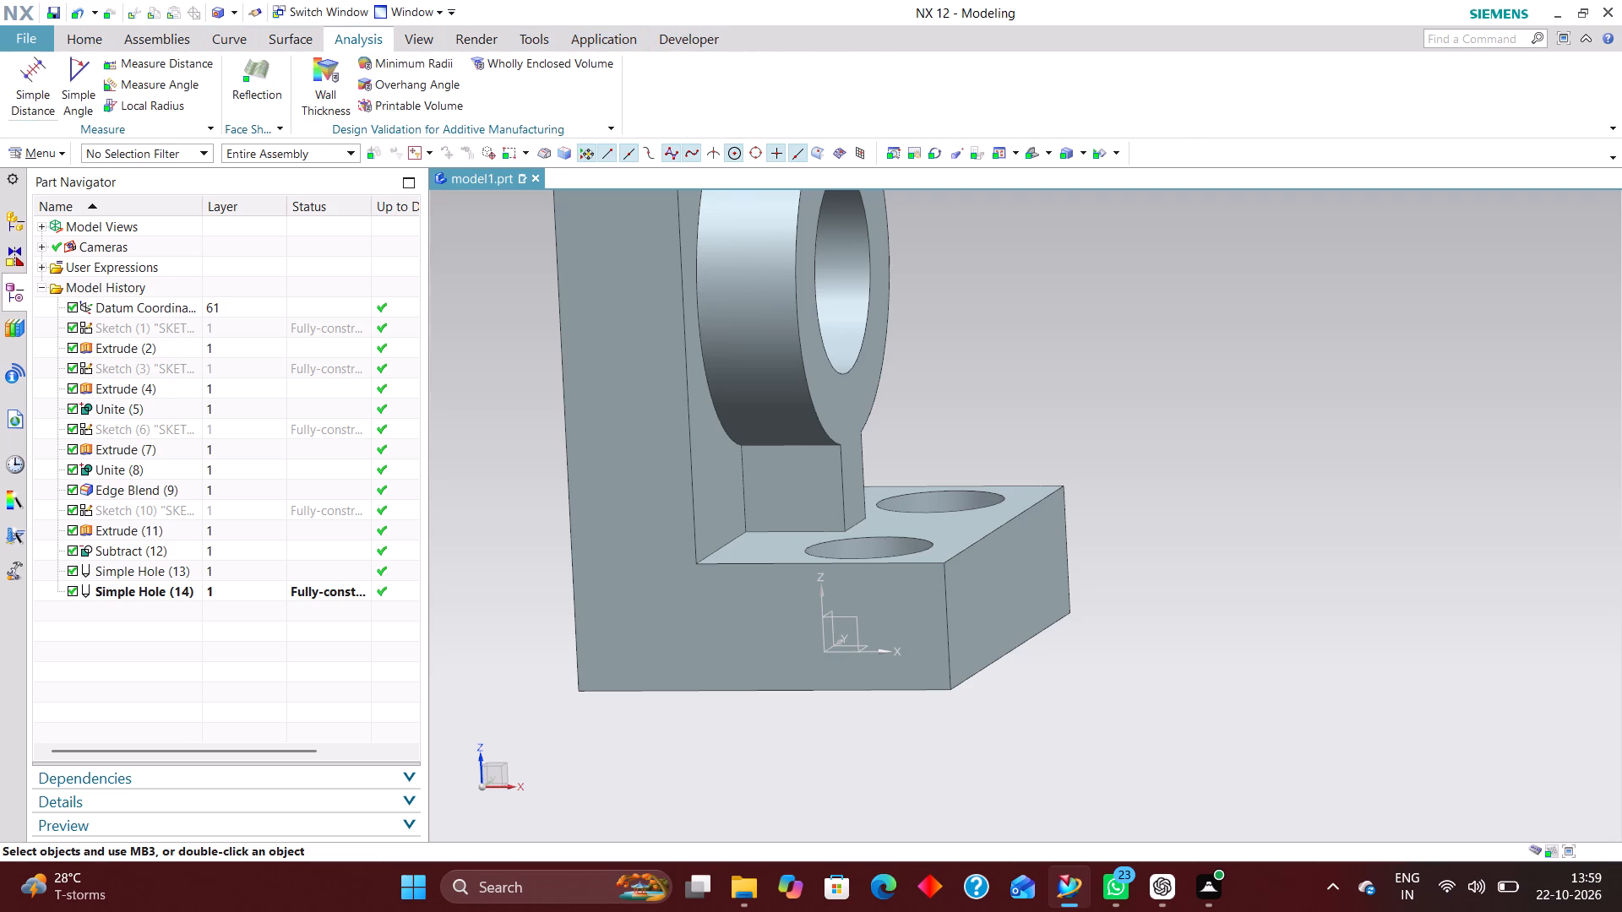
{"action": "left_click", "coordinate": [43, 83]}
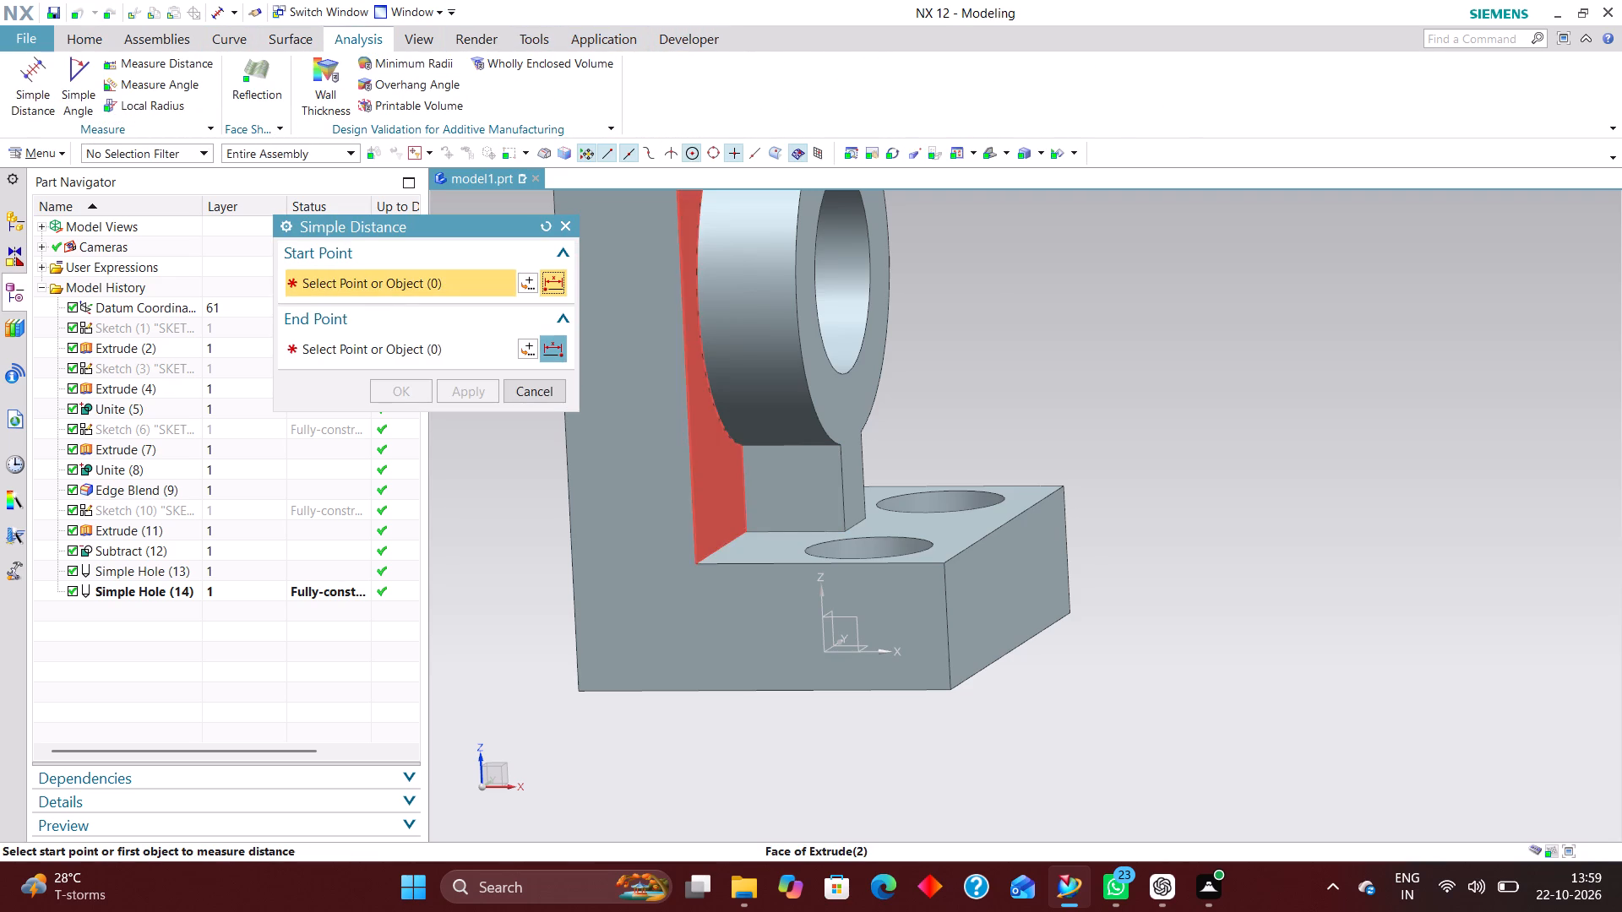
{"action": "left_click", "coordinate": [707, 484]}
{"action": "left_click", "coordinate": [986, 592]}
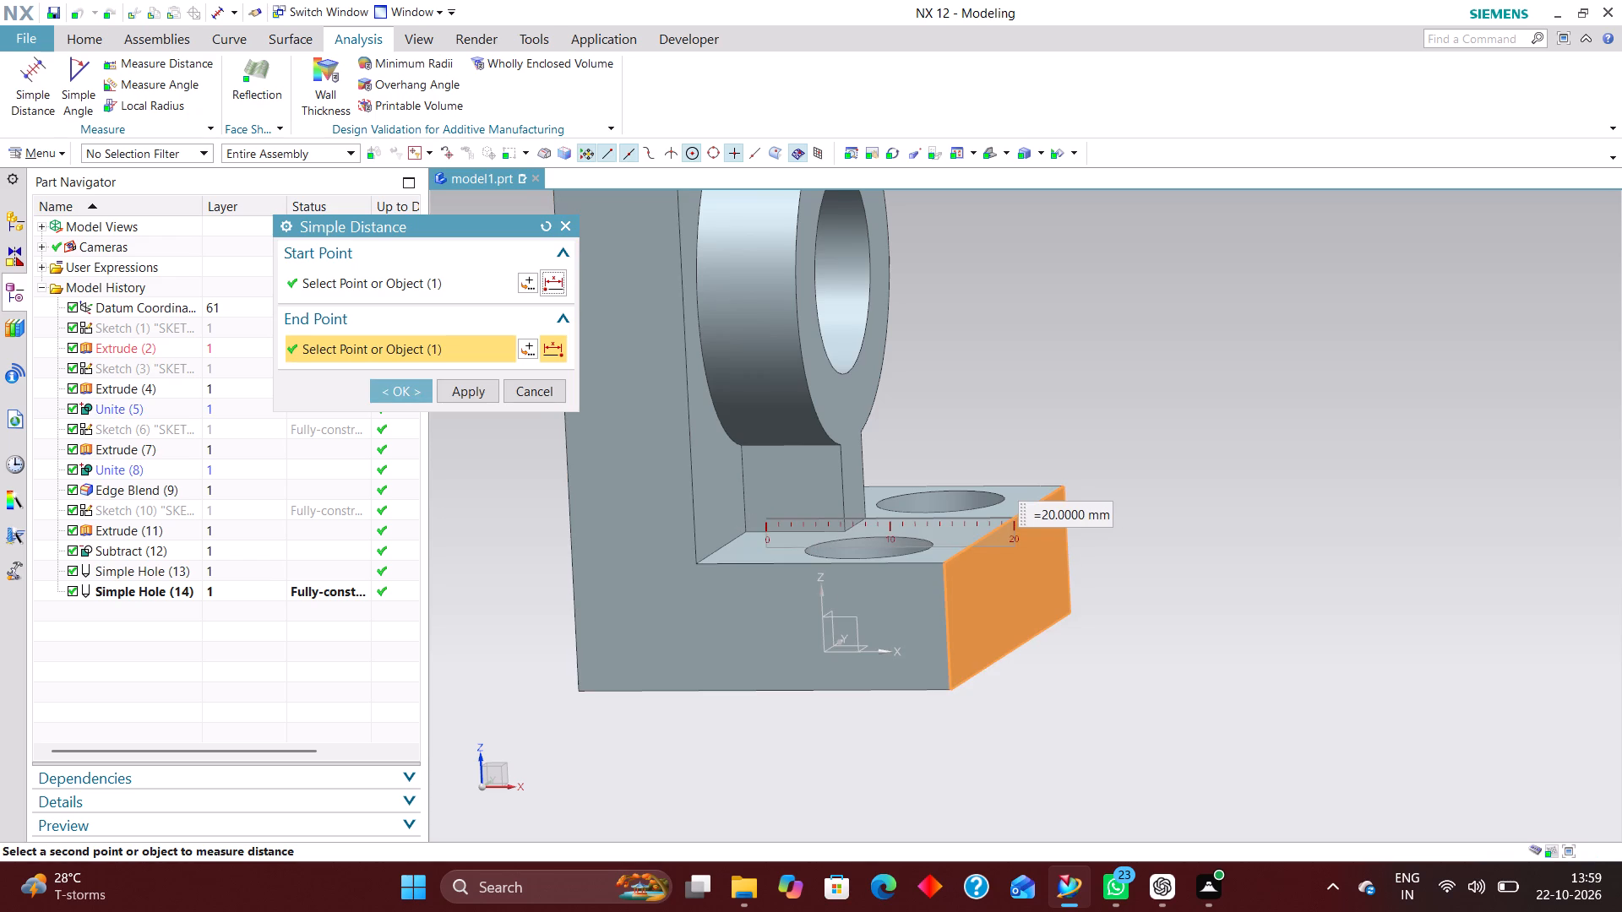
{"action": "left_click", "coordinate": [540, 384]}
Edit the L-profile sketch with rollback, set the upright's thickness to 7 mm, and finish the sketch.
{"action": "double_click", "coordinate": [668, 505]}
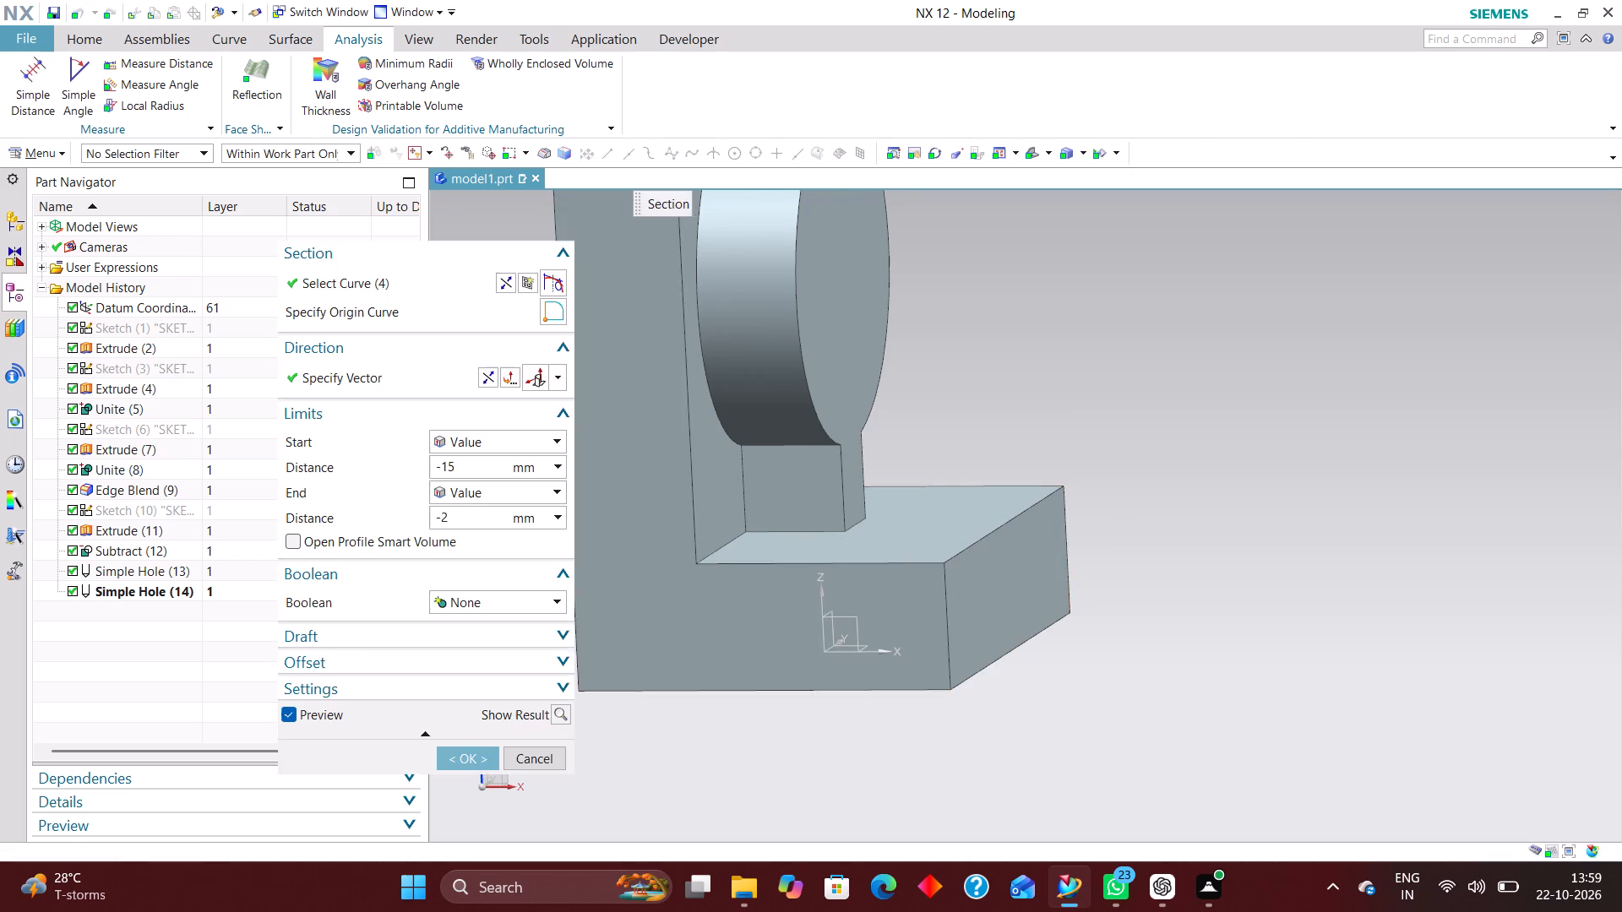
{"action": "left_click", "coordinate": [536, 763]}
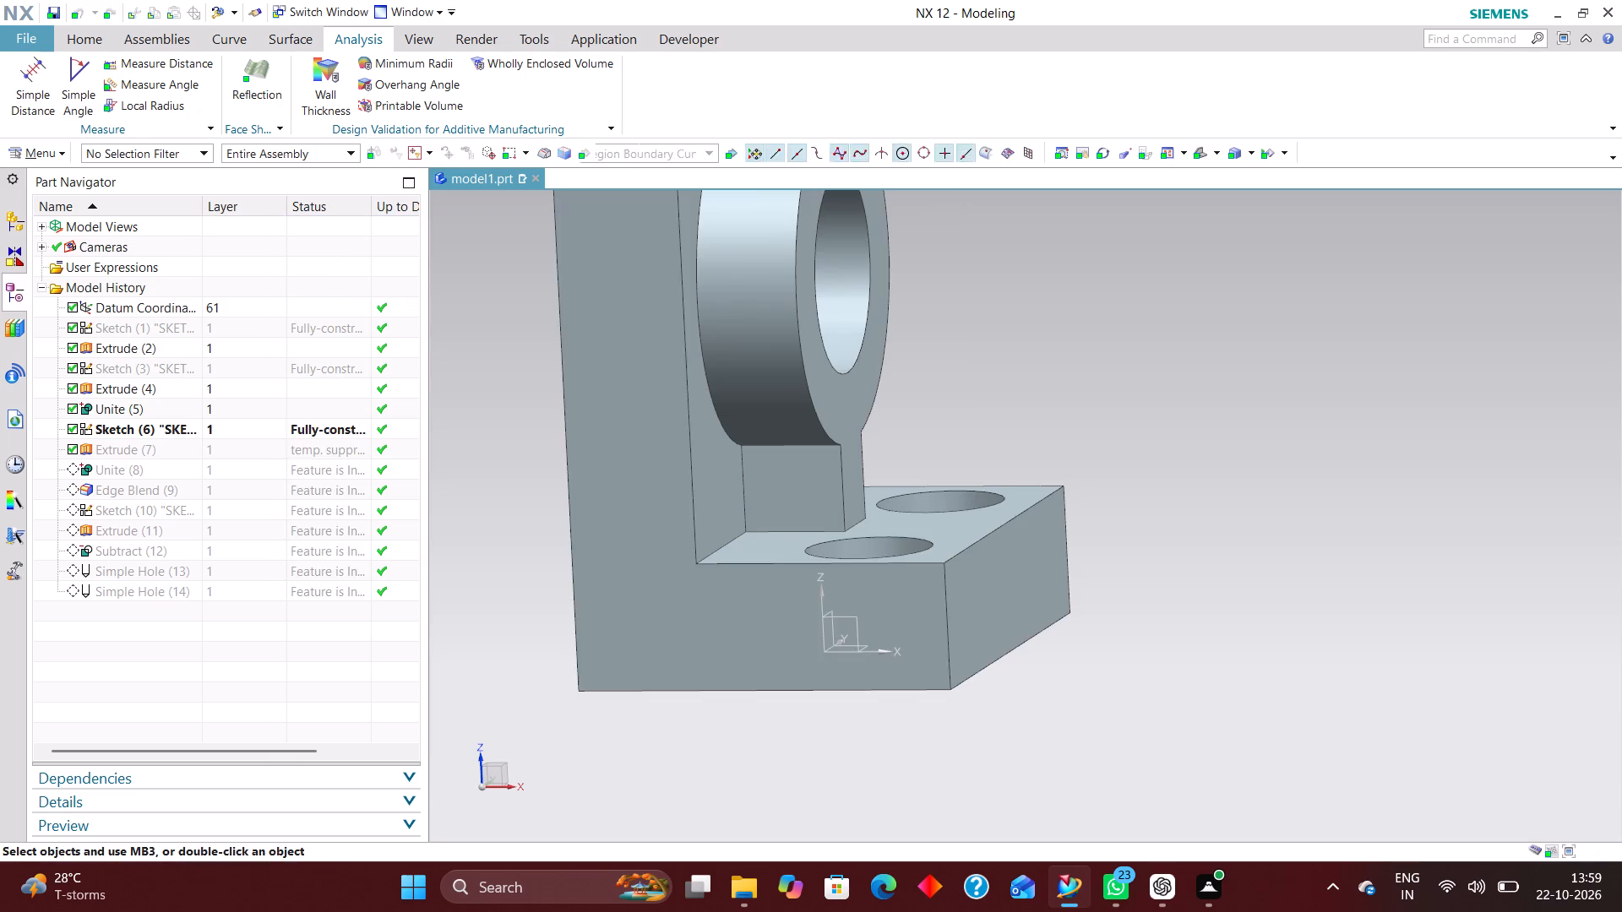
{"action": "left_click", "coordinate": [211, 324]}
{"action": "right_click", "coordinate": [253, 328]}
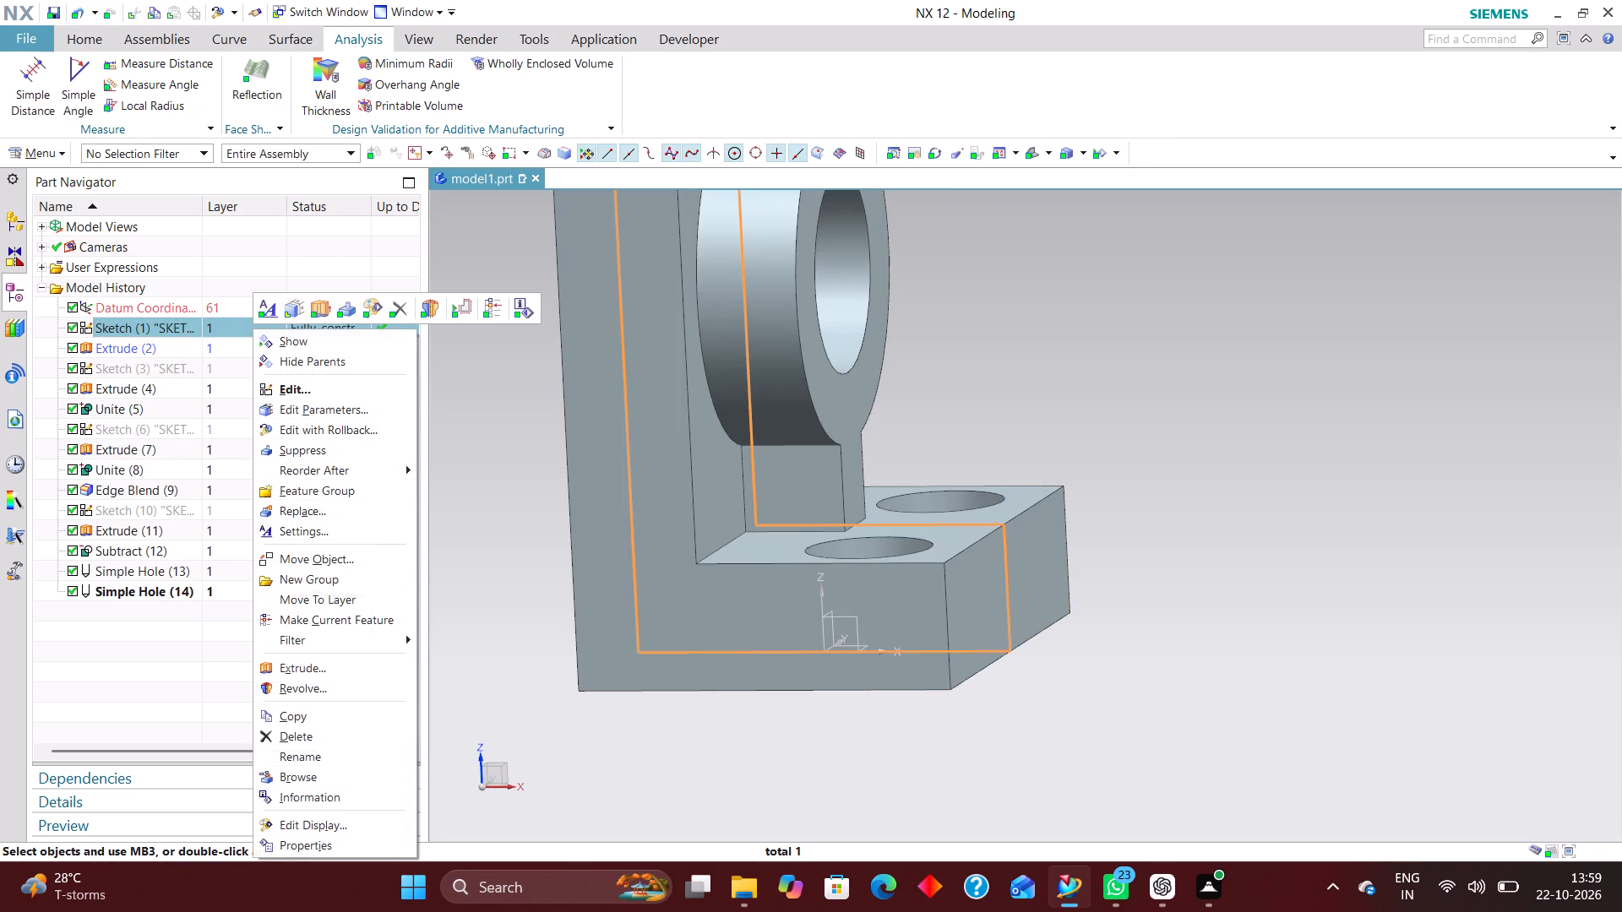
{"action": "left_click", "coordinate": [352, 421]}
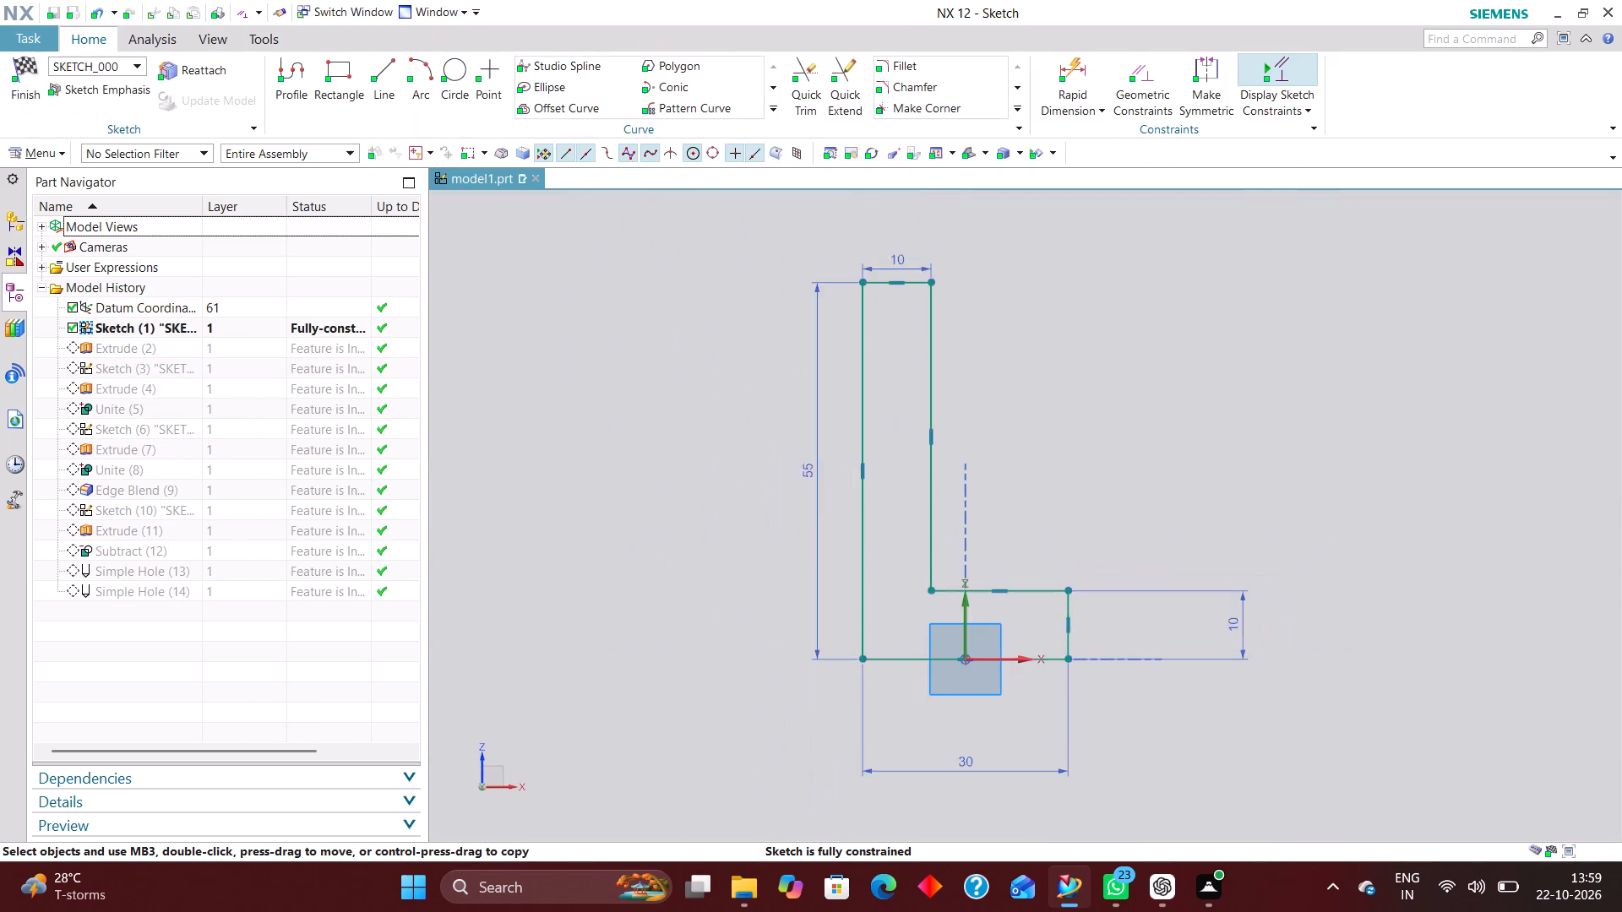
{"action": "scroll", "coordinate": [783, 725], "scroll_direction": "down", "scroll_amount": 1}
{"action": "scroll", "coordinate": [884, 367], "scroll_direction": "up", "scroll_amount": 4}
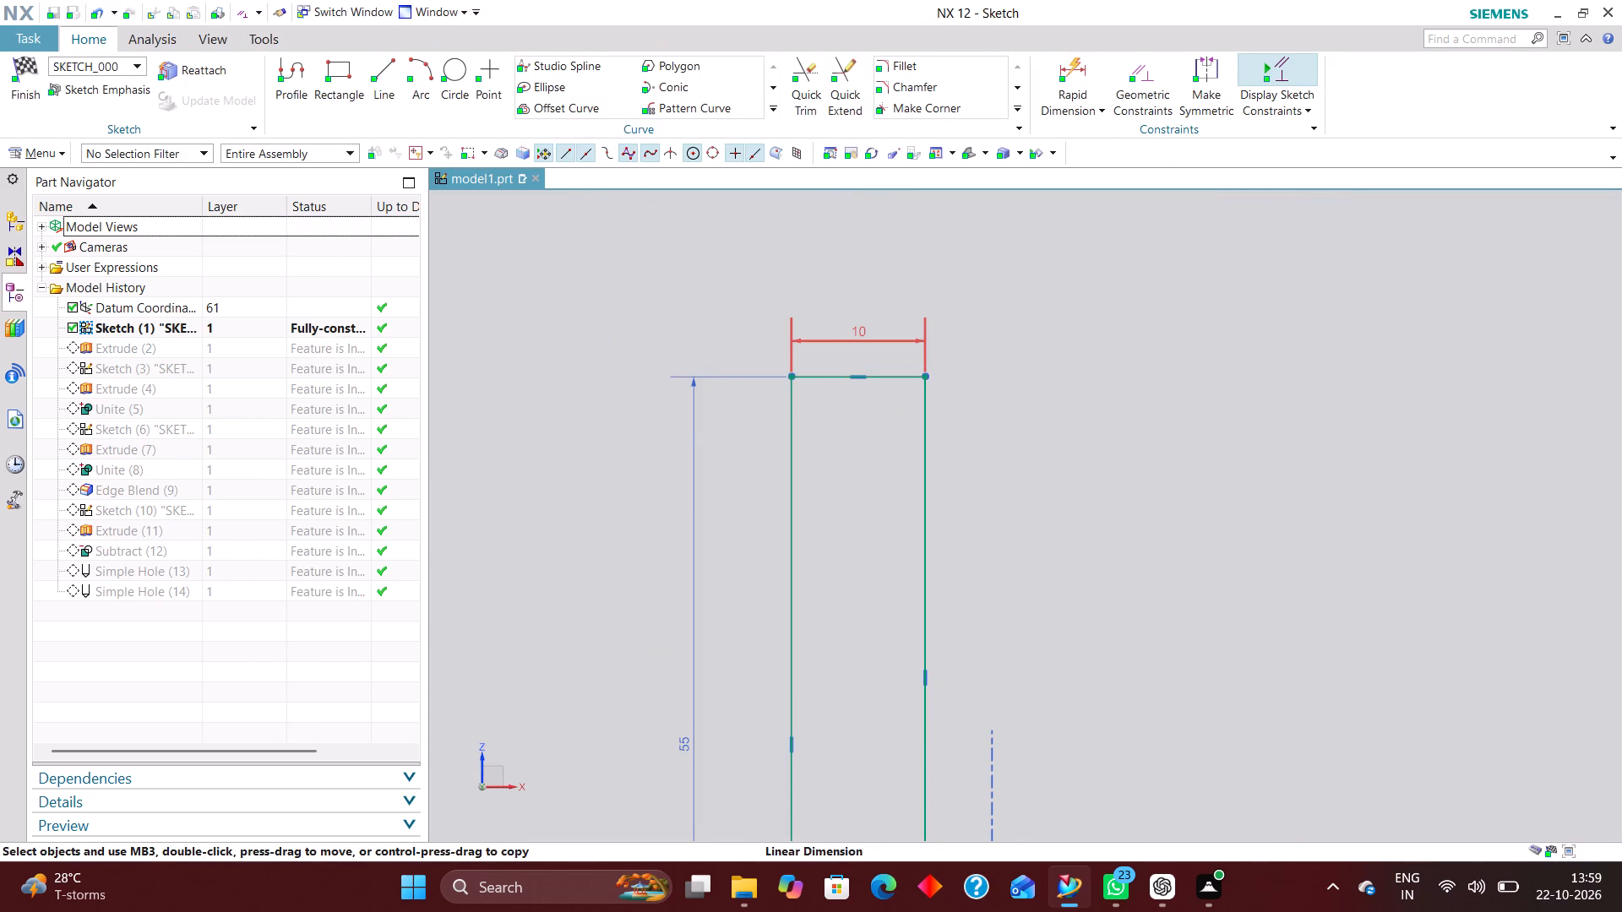
{"action": "double_click", "coordinate": [865, 334]}
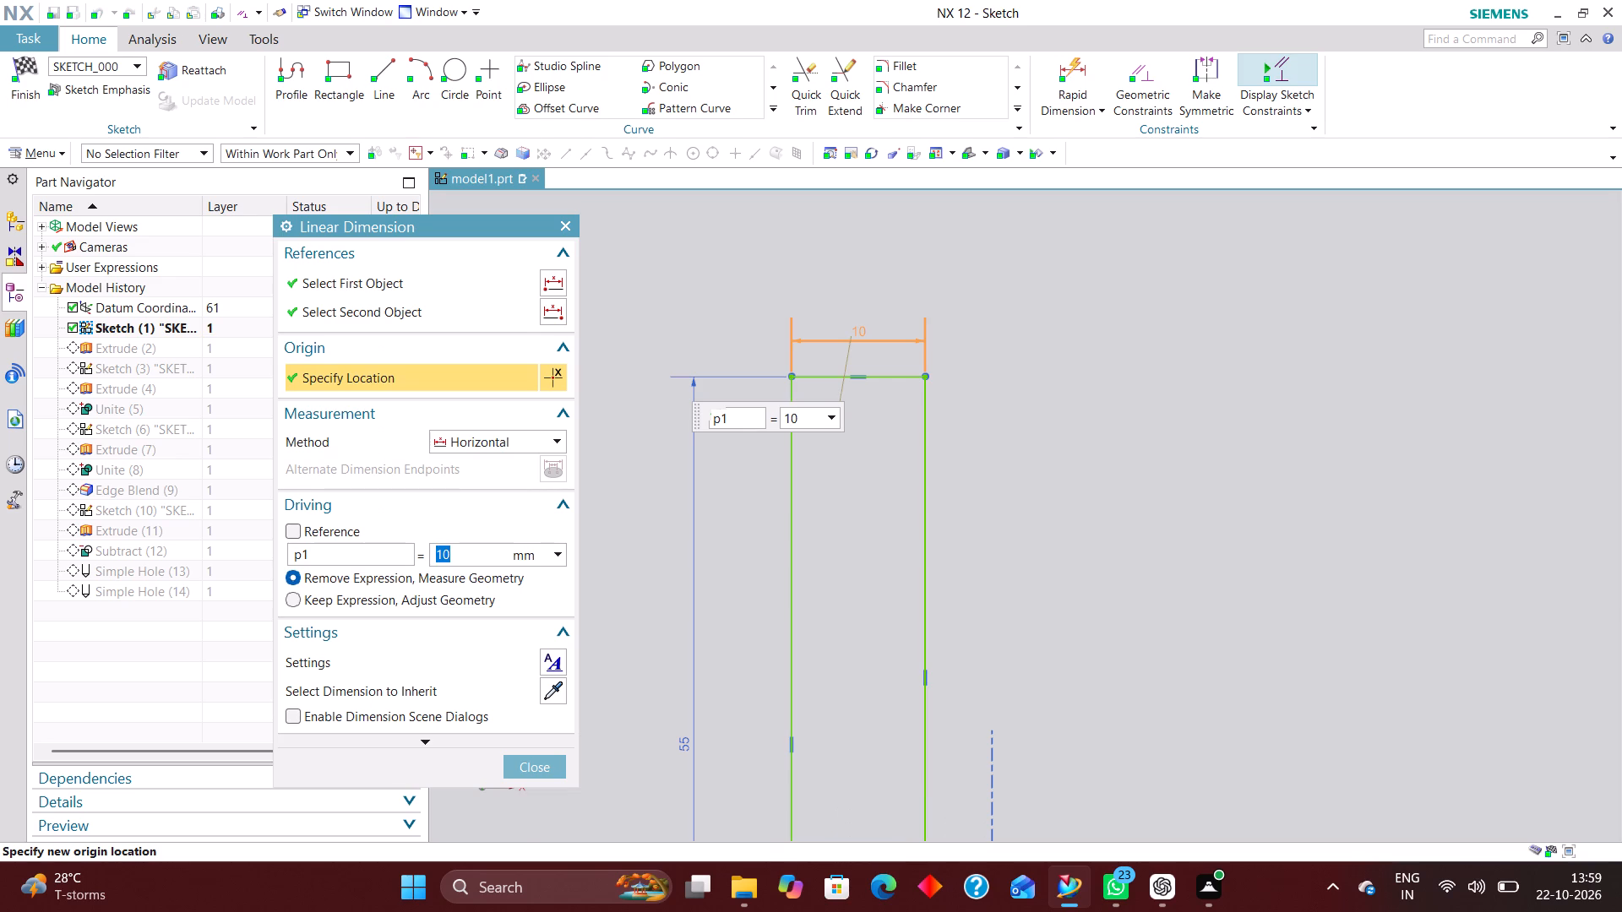
{"action": "key", "text": "7"}
{"action": "key", "text": "Return"}
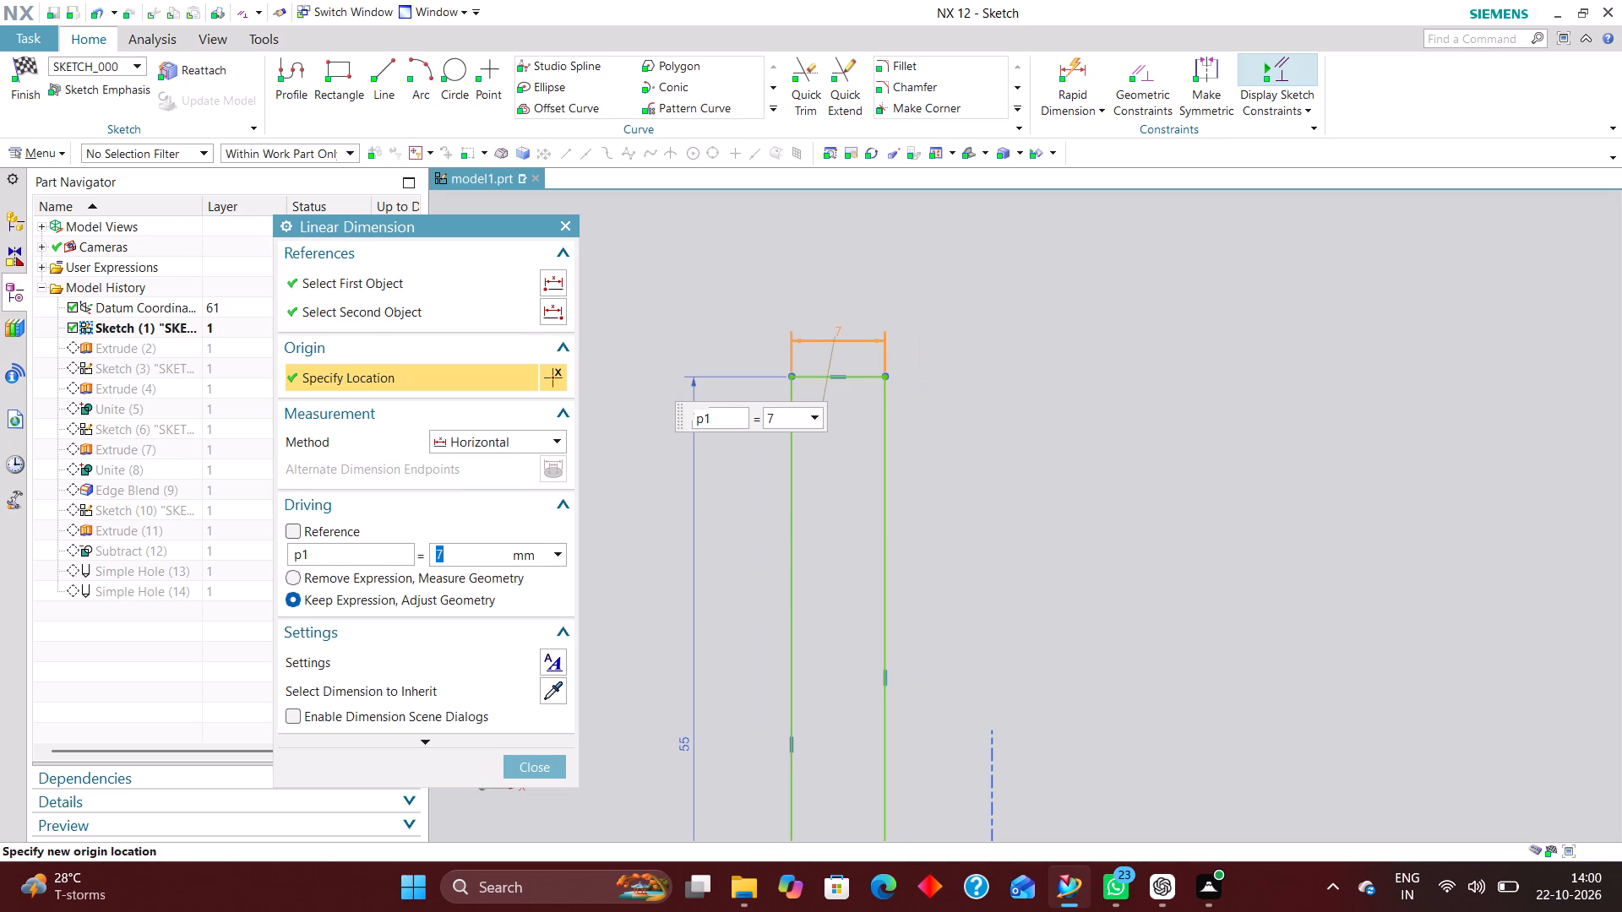
{"action": "left_click", "coordinate": [542, 763]}
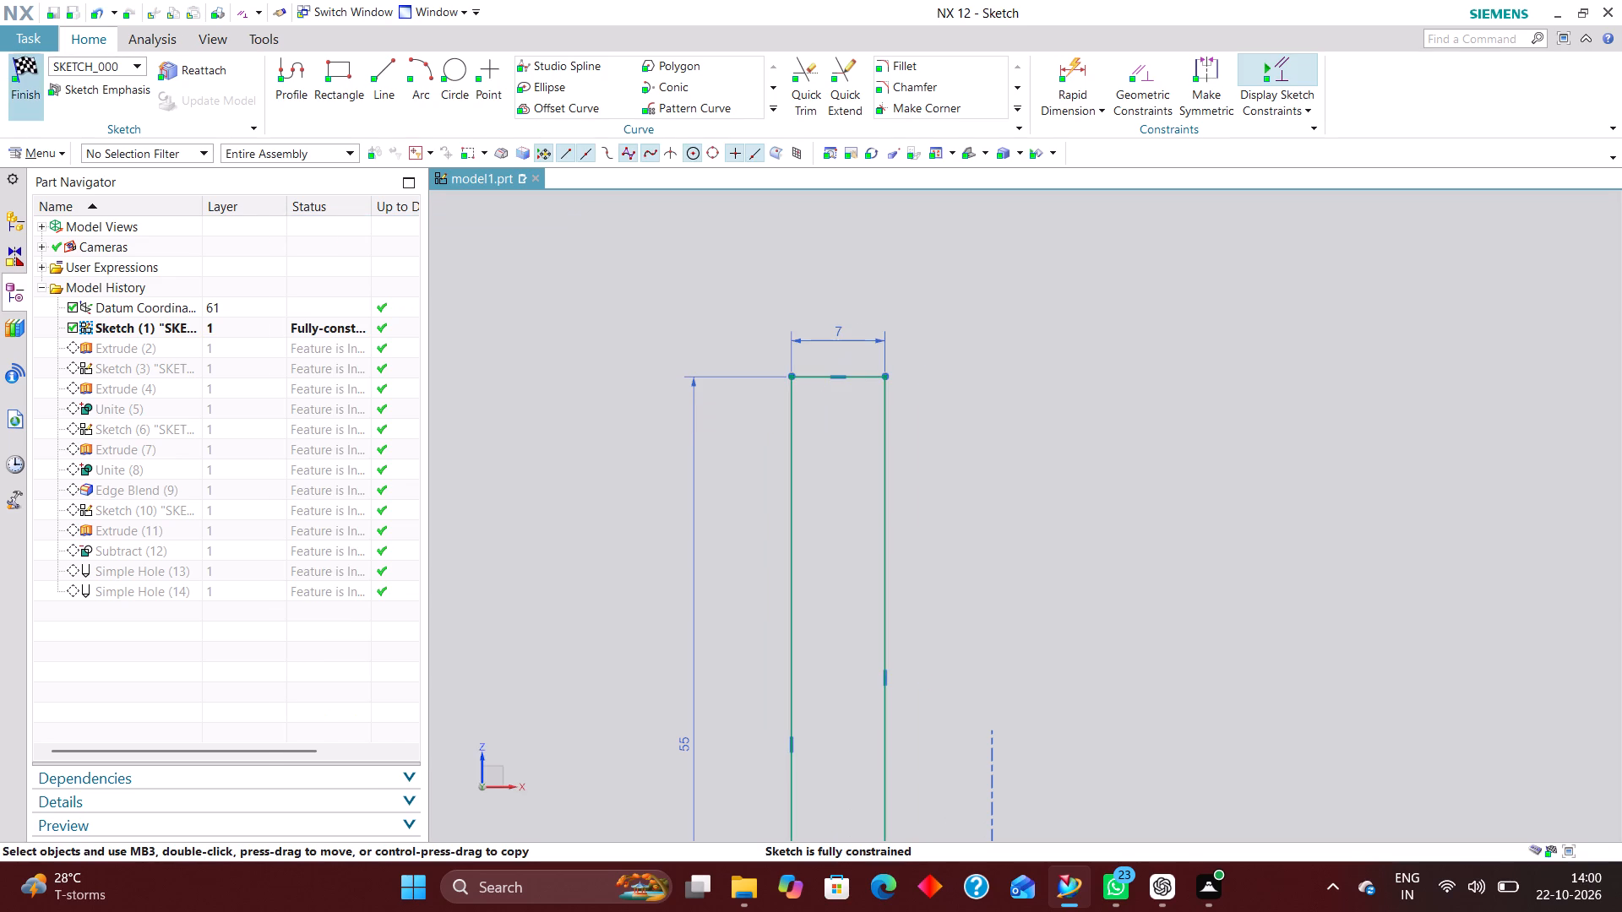
{"action": "left_click", "coordinate": [22, 57]}
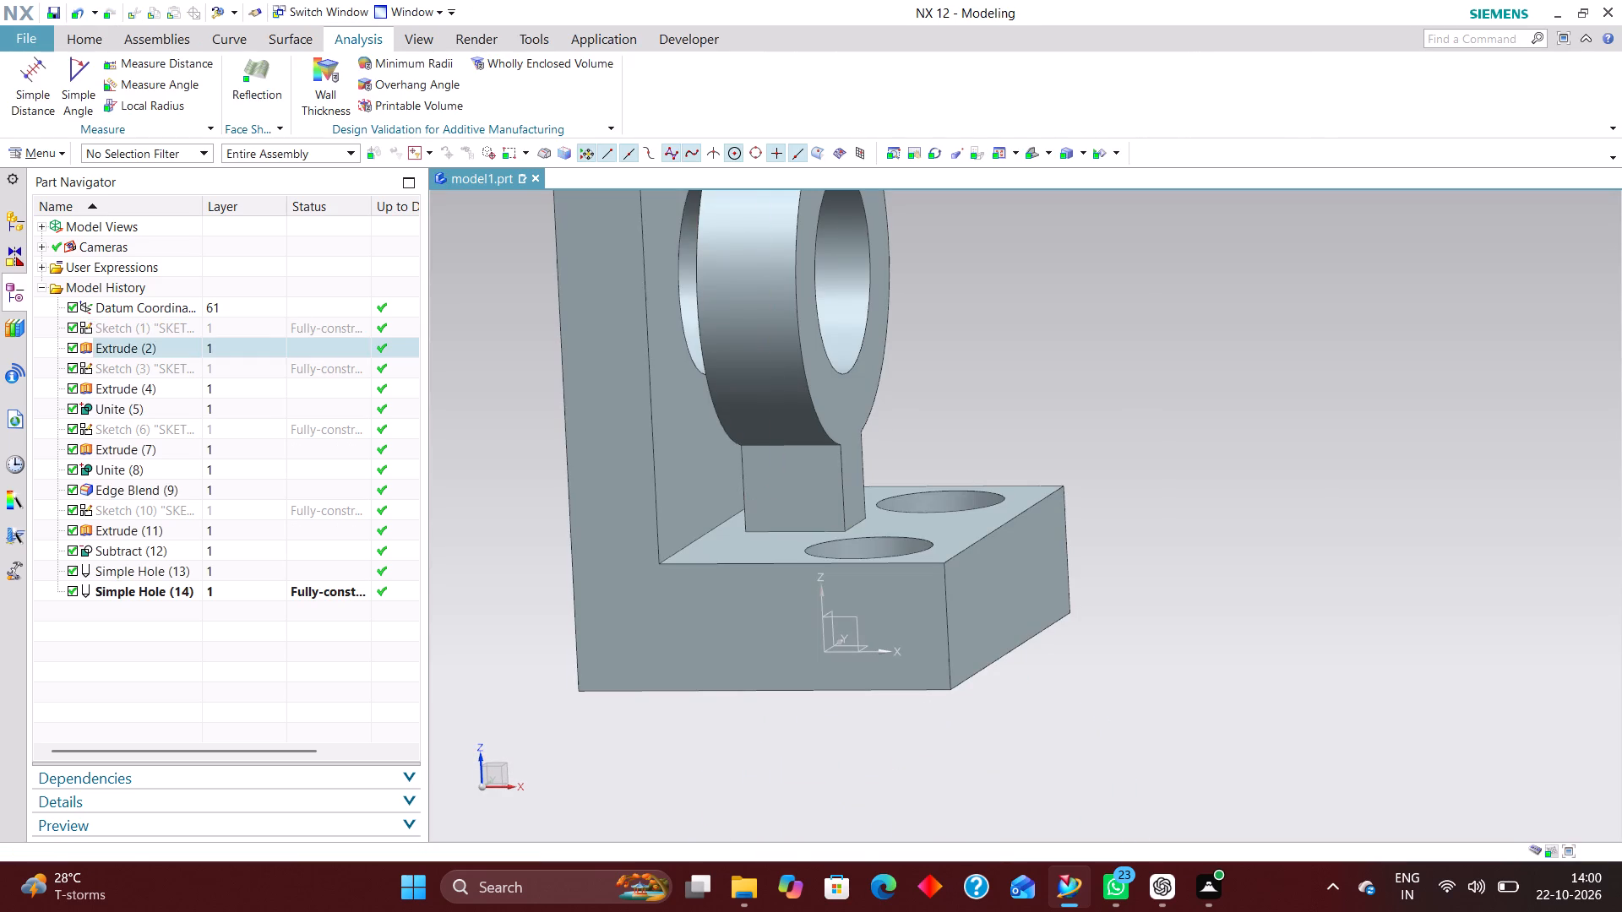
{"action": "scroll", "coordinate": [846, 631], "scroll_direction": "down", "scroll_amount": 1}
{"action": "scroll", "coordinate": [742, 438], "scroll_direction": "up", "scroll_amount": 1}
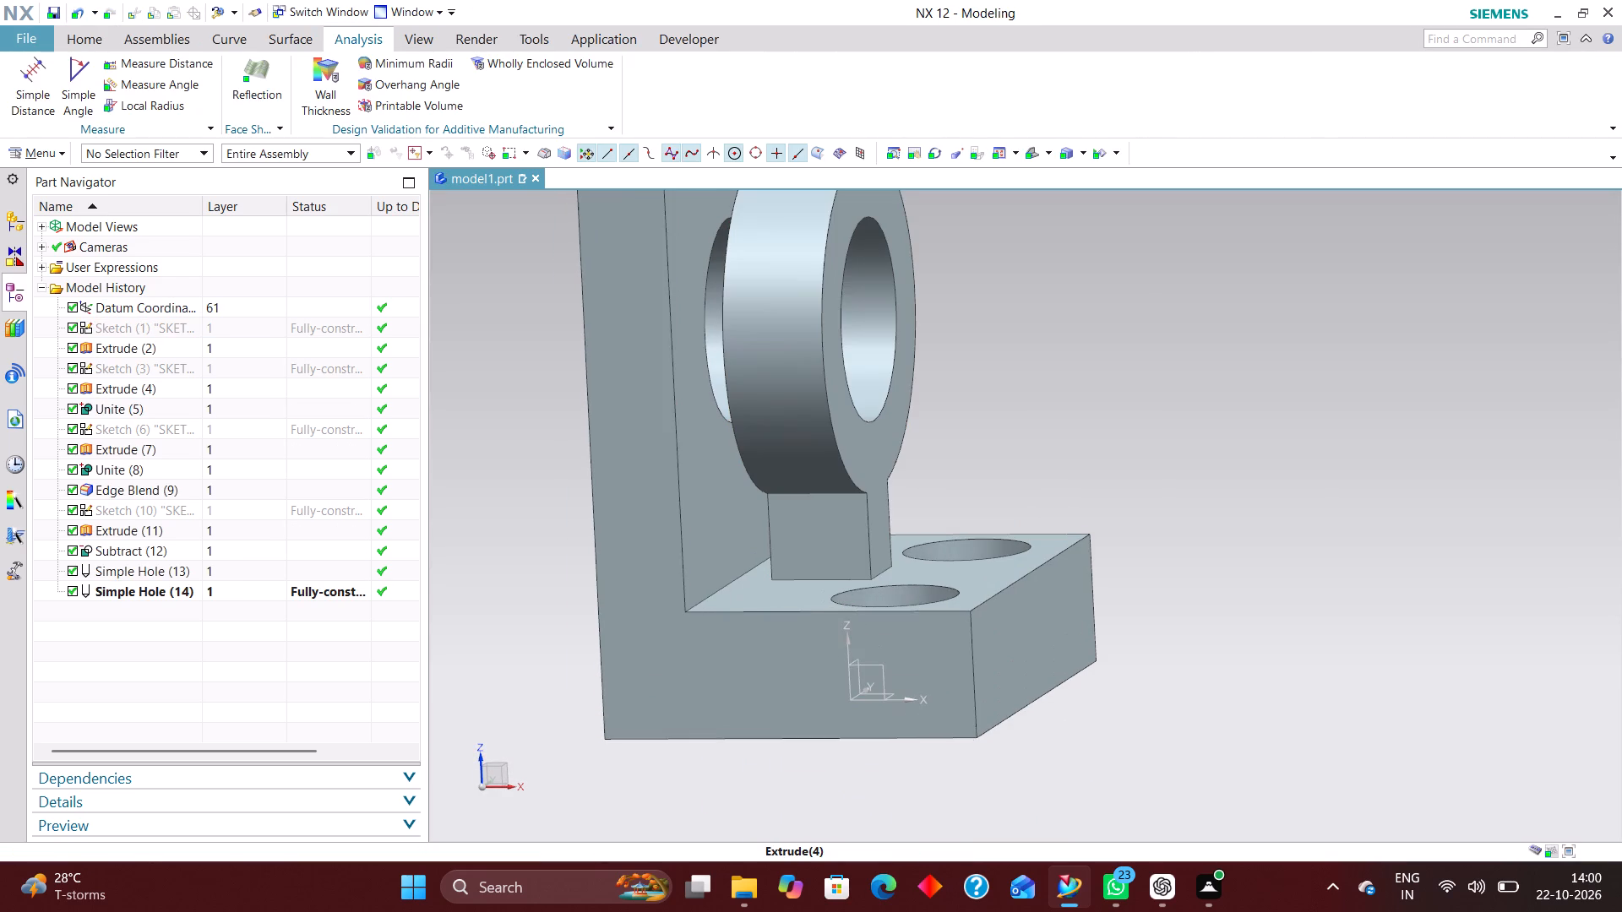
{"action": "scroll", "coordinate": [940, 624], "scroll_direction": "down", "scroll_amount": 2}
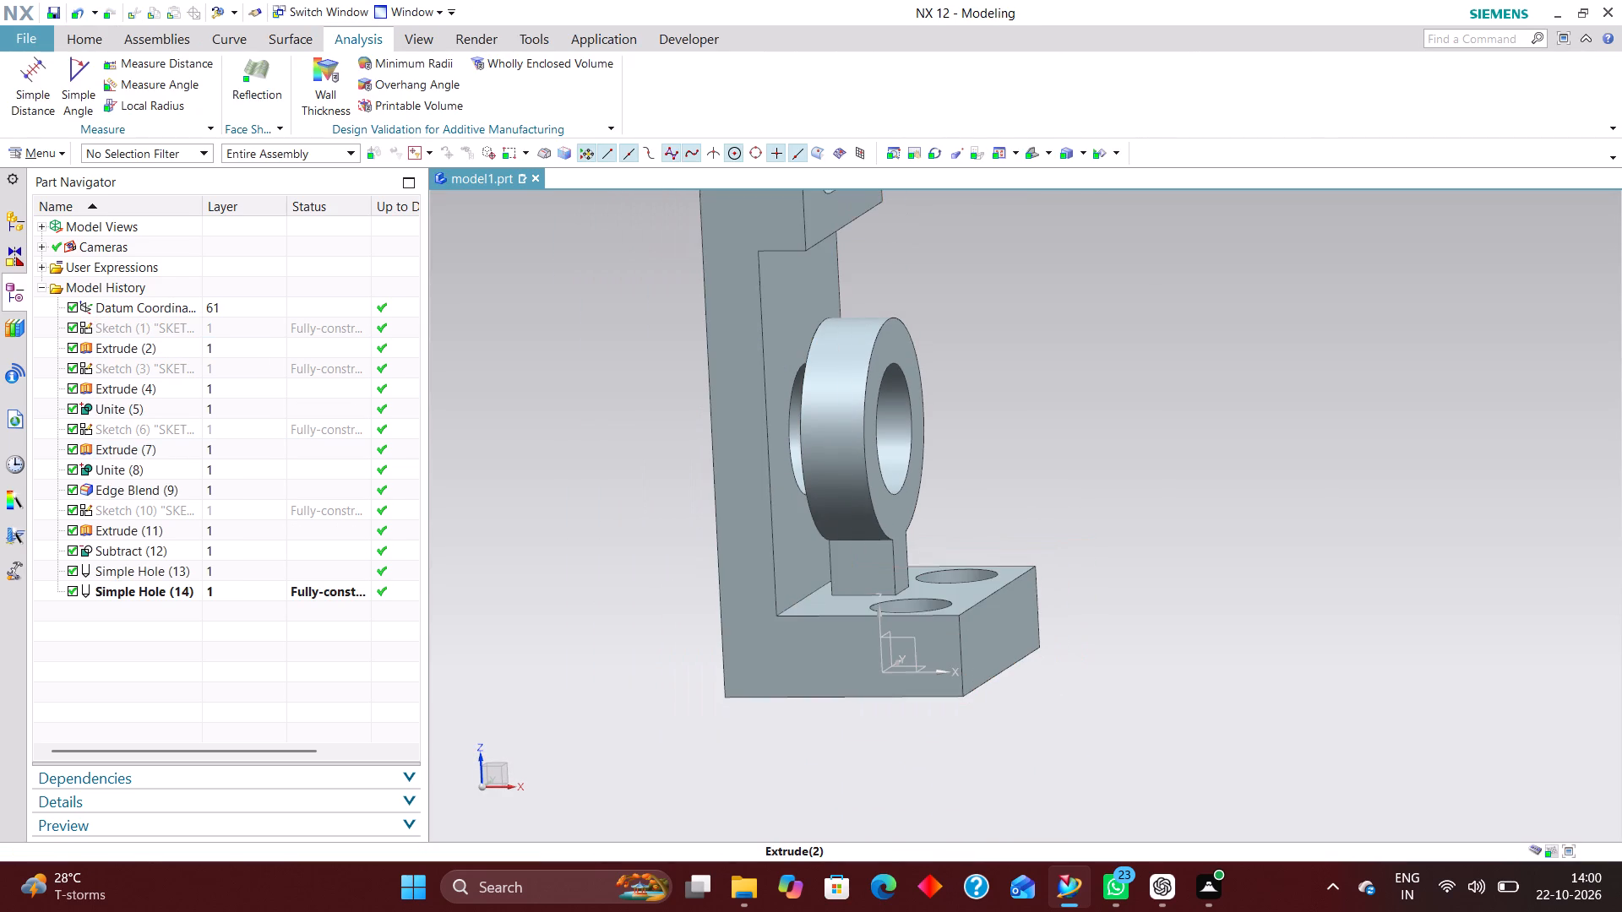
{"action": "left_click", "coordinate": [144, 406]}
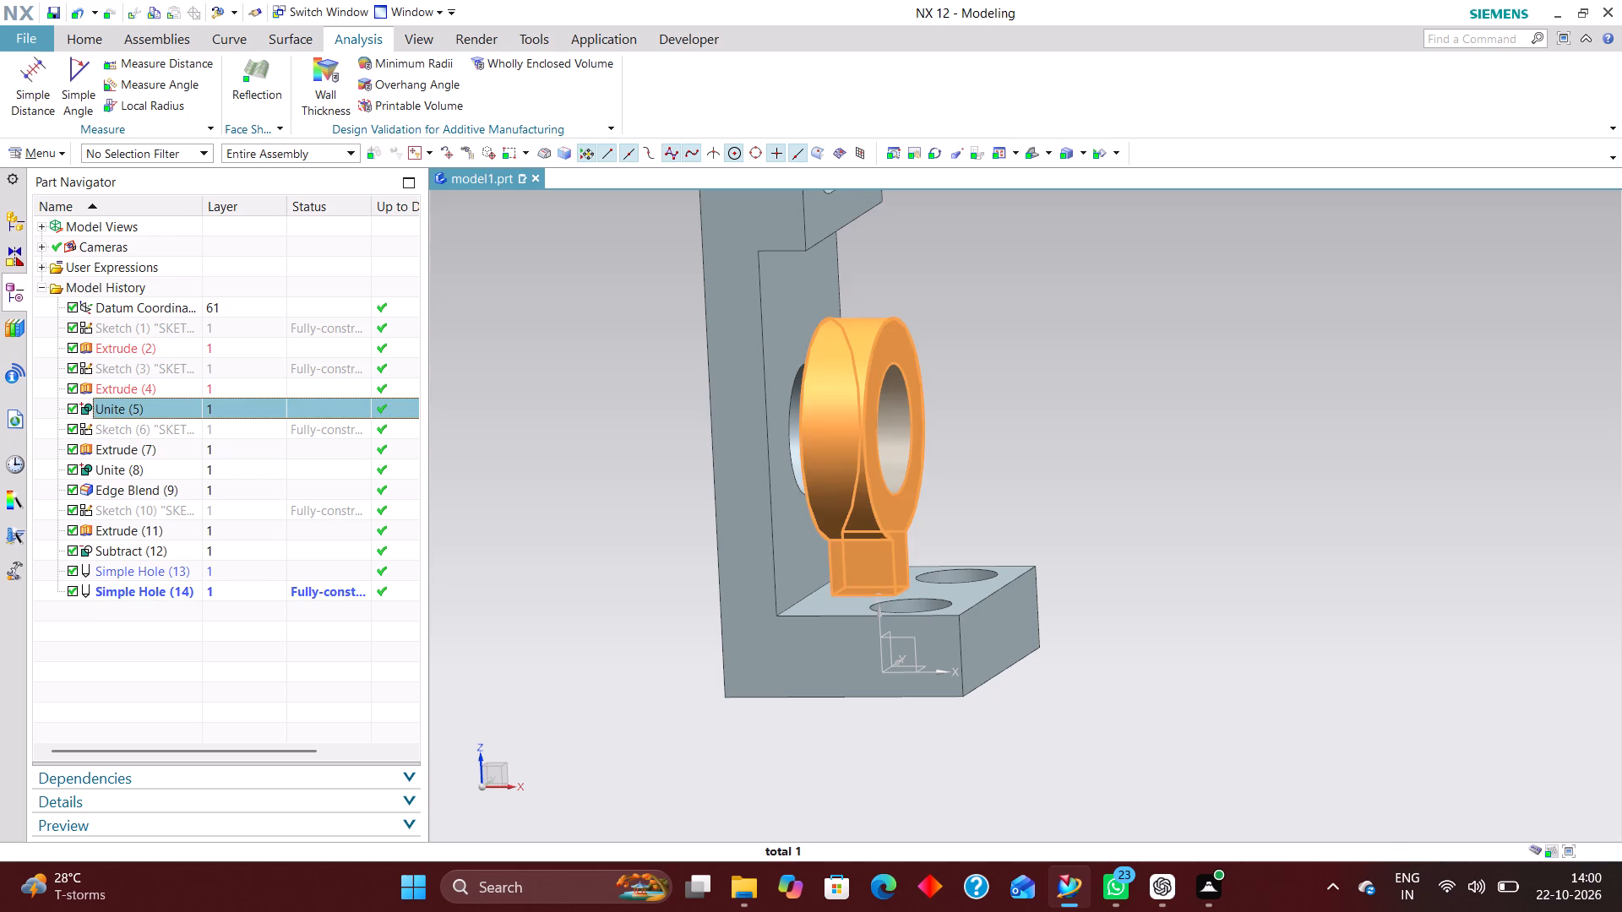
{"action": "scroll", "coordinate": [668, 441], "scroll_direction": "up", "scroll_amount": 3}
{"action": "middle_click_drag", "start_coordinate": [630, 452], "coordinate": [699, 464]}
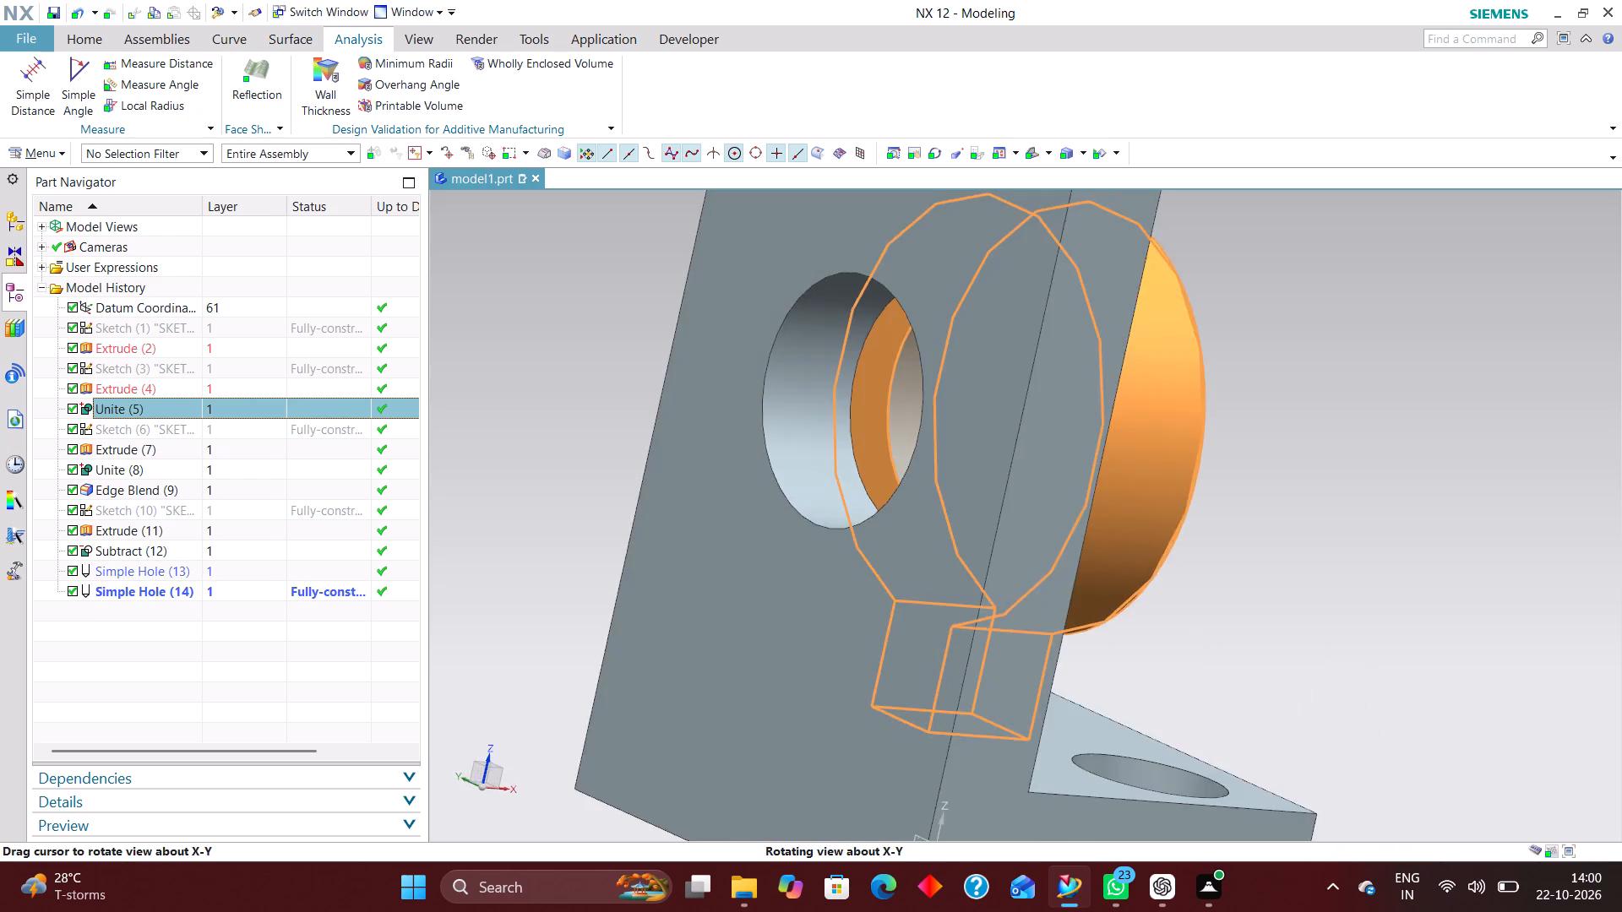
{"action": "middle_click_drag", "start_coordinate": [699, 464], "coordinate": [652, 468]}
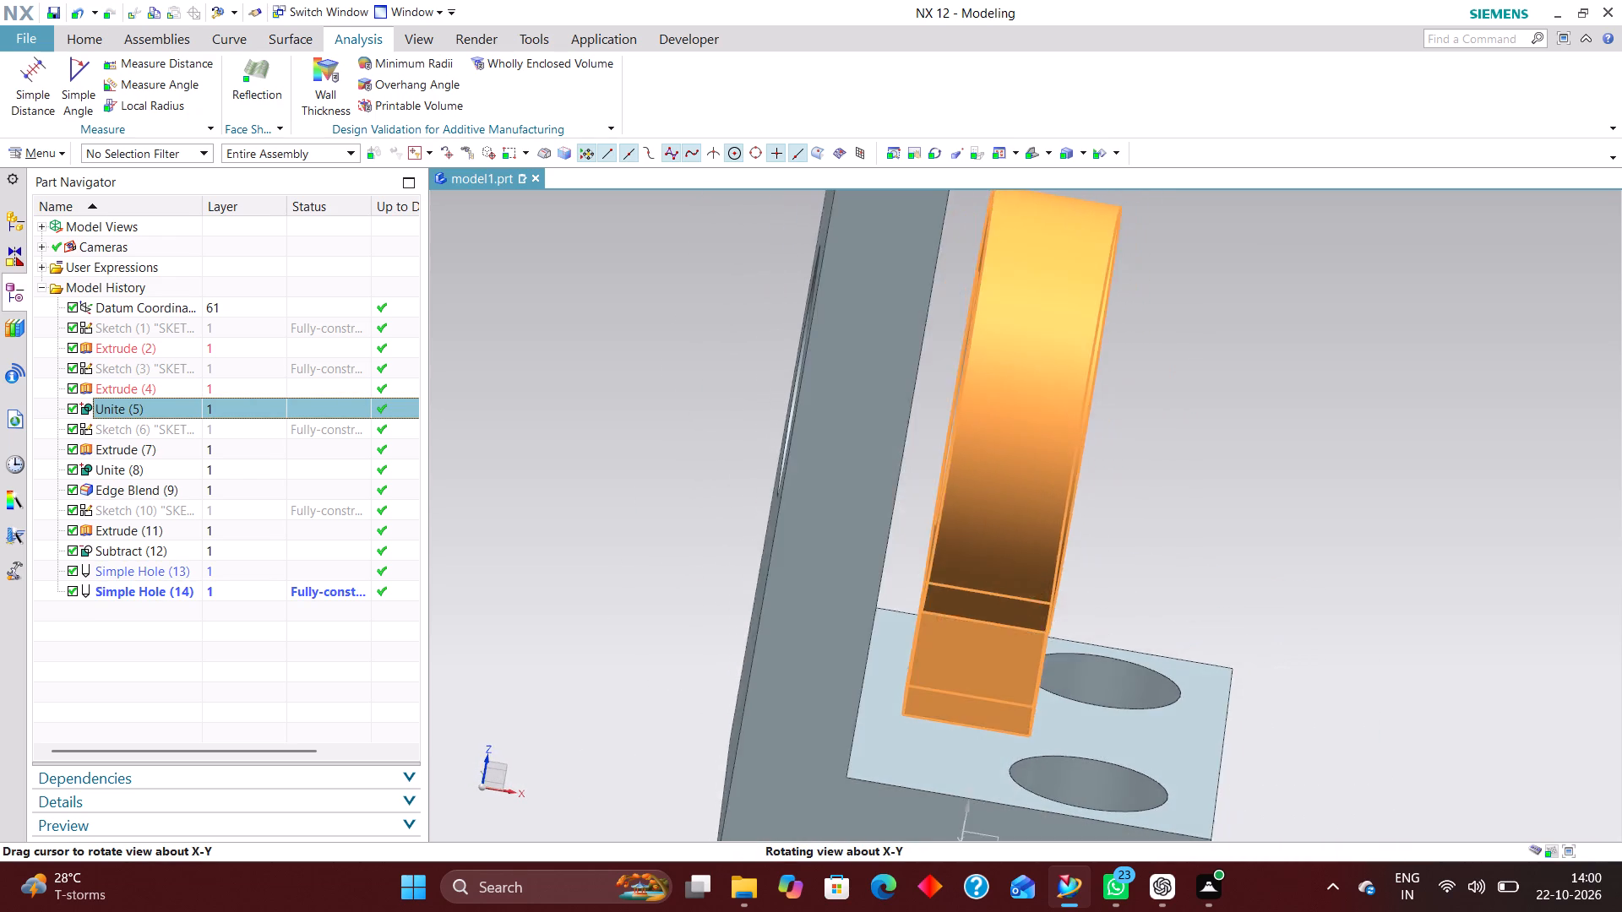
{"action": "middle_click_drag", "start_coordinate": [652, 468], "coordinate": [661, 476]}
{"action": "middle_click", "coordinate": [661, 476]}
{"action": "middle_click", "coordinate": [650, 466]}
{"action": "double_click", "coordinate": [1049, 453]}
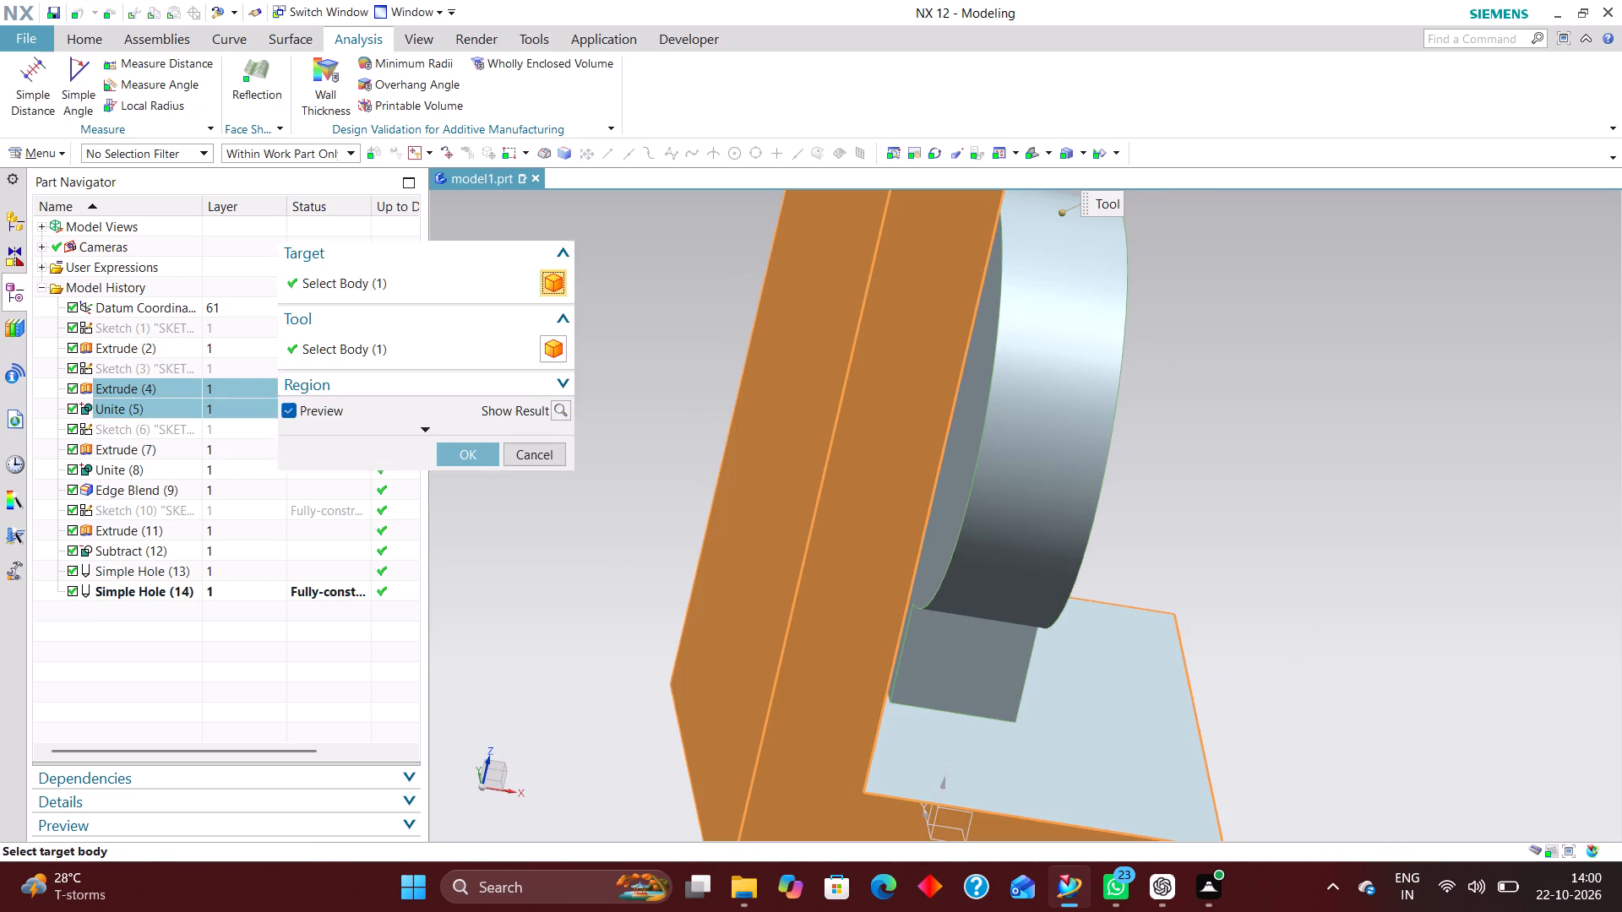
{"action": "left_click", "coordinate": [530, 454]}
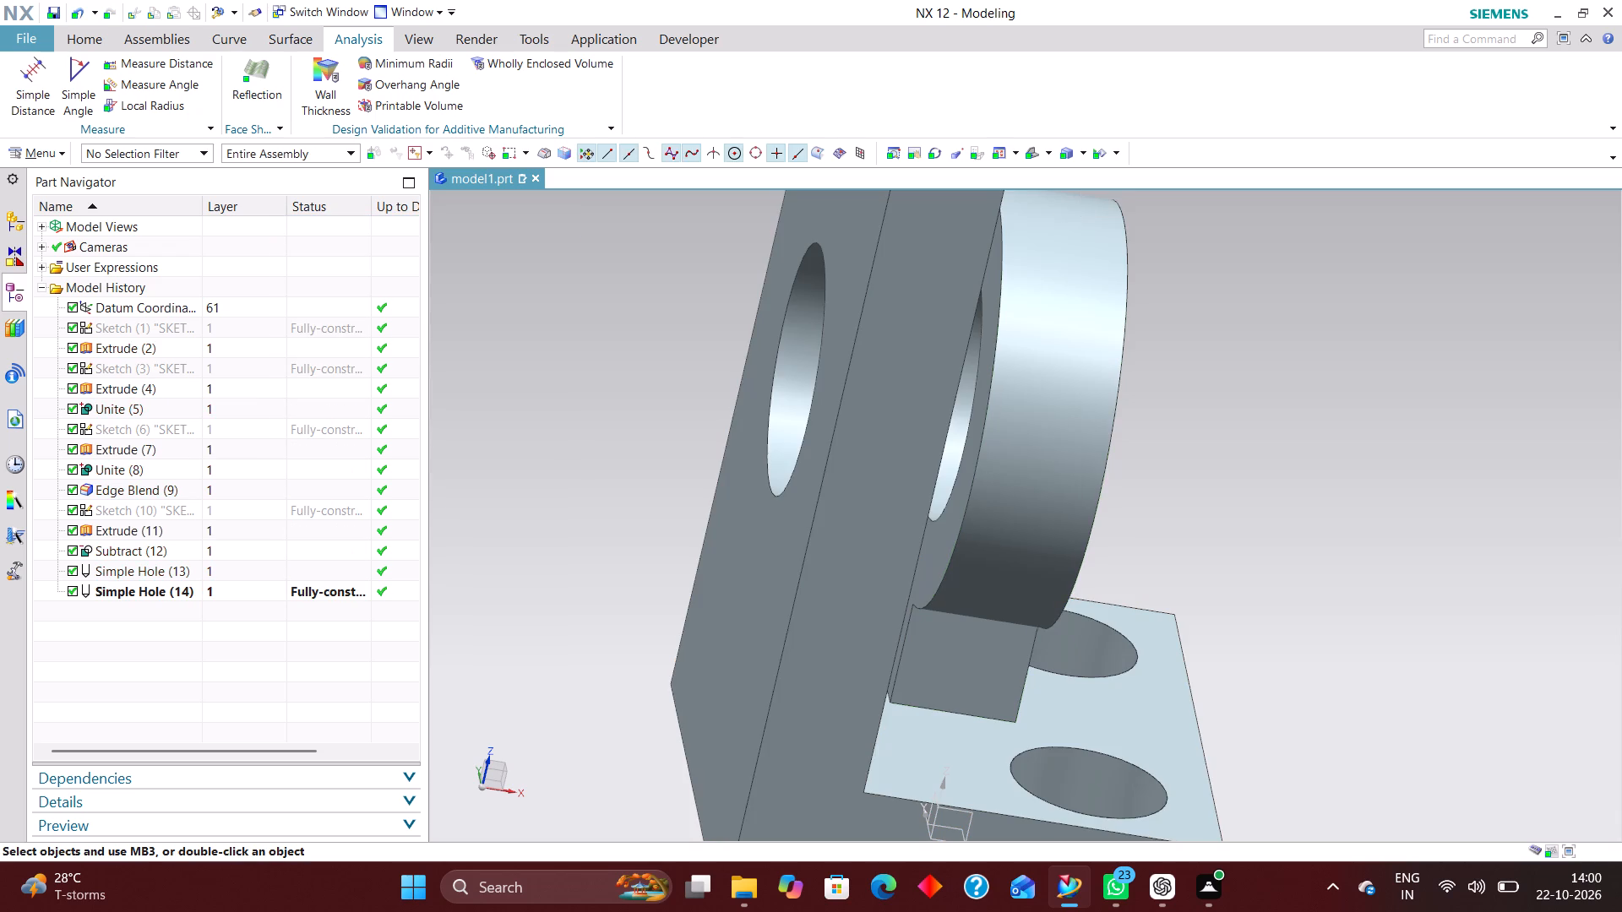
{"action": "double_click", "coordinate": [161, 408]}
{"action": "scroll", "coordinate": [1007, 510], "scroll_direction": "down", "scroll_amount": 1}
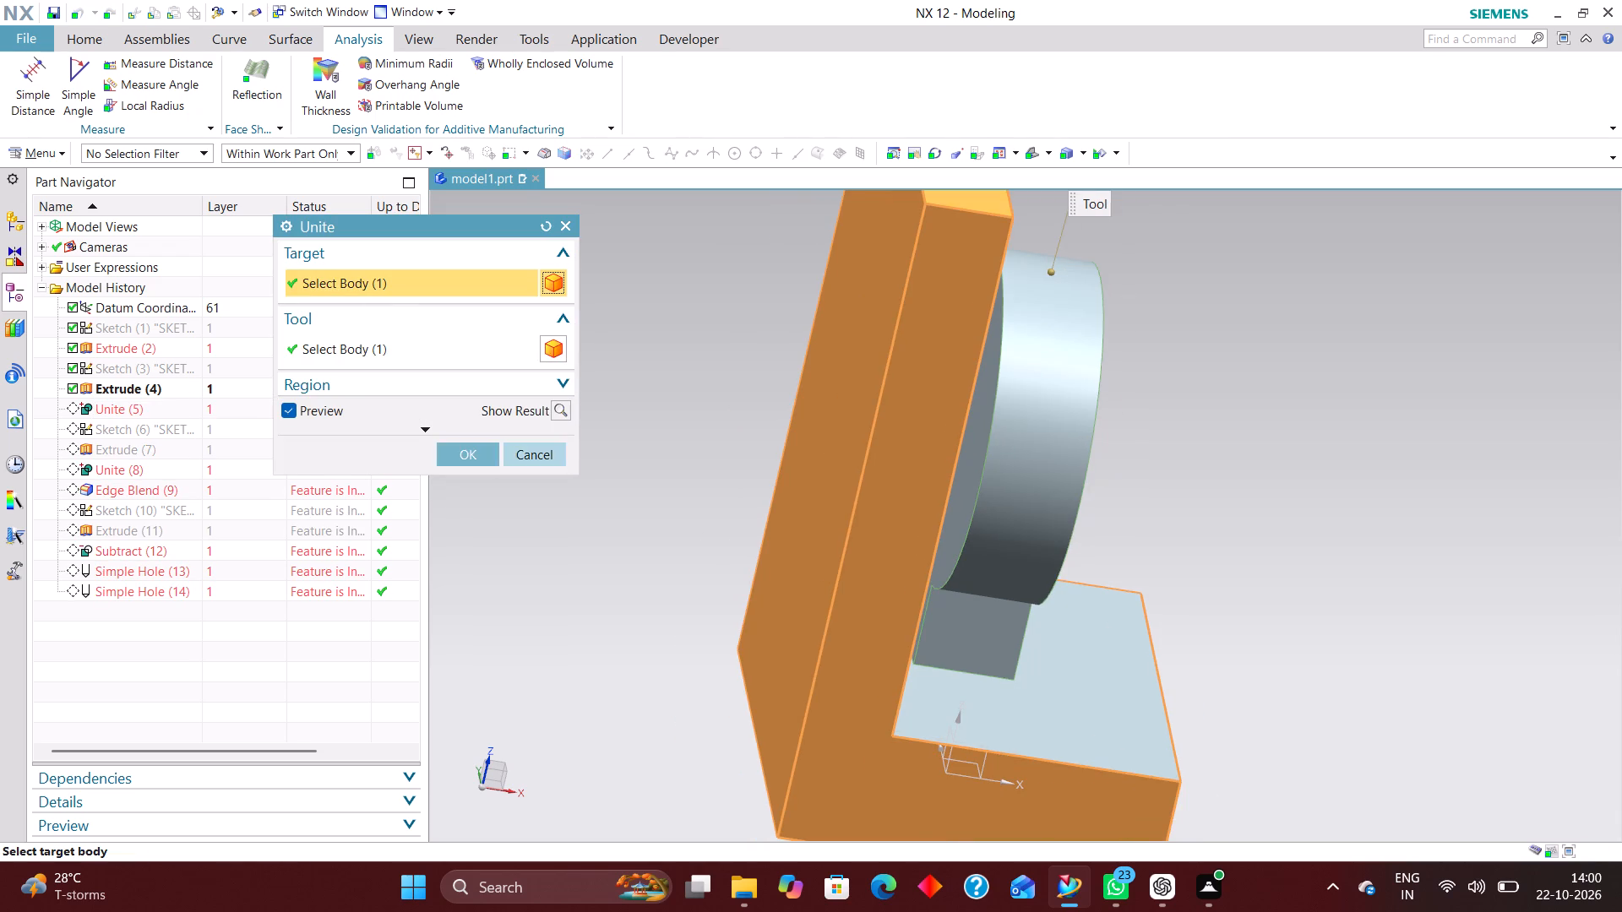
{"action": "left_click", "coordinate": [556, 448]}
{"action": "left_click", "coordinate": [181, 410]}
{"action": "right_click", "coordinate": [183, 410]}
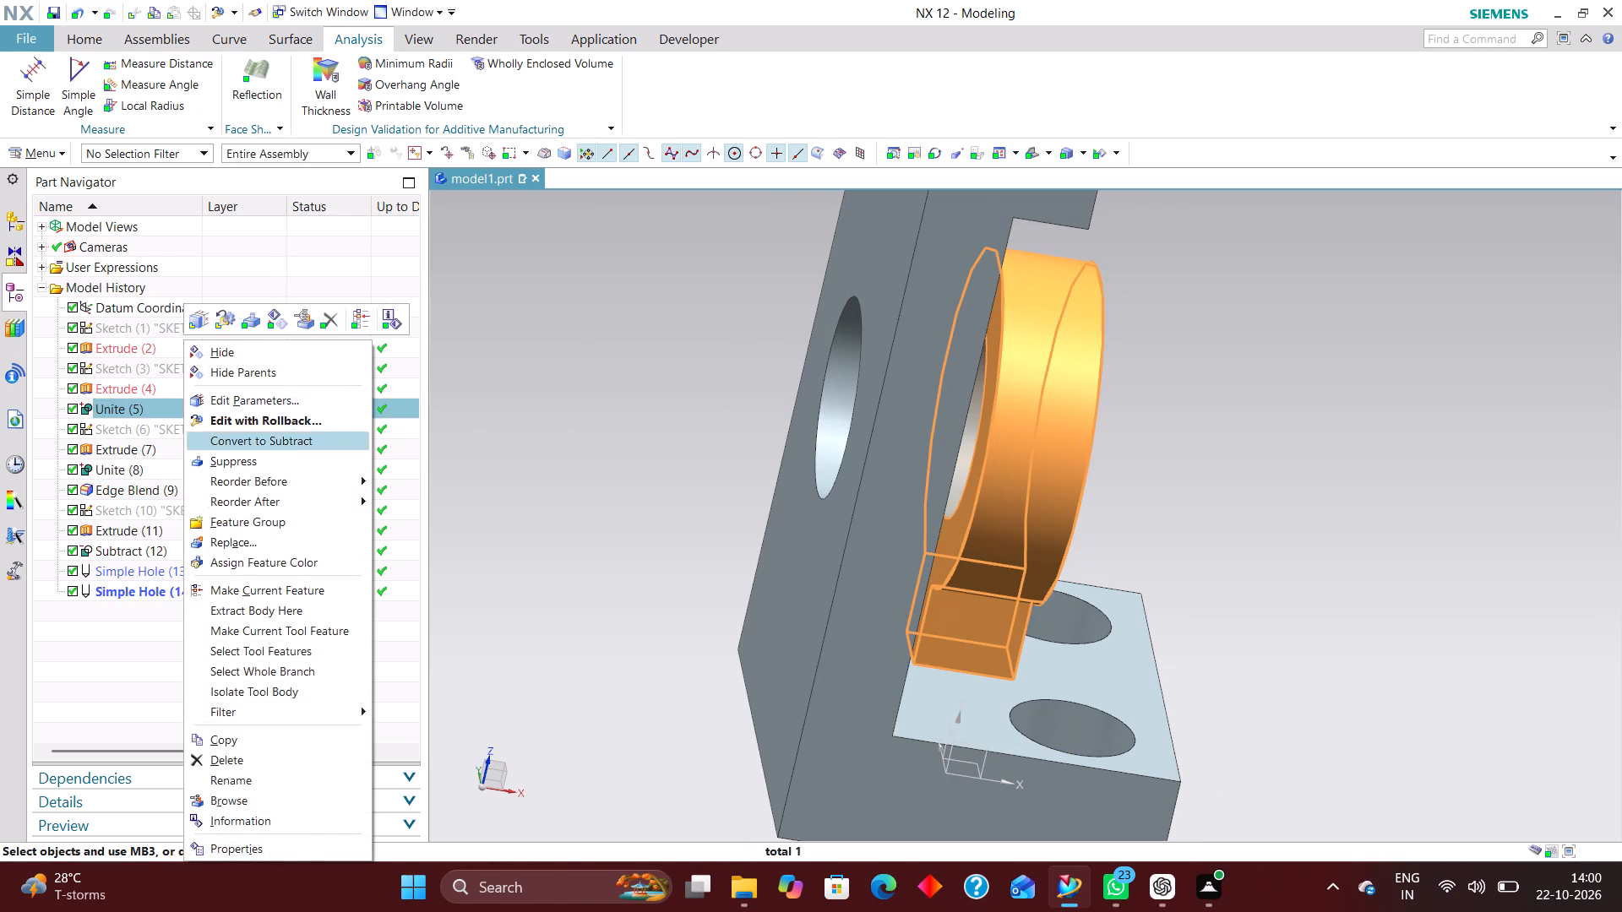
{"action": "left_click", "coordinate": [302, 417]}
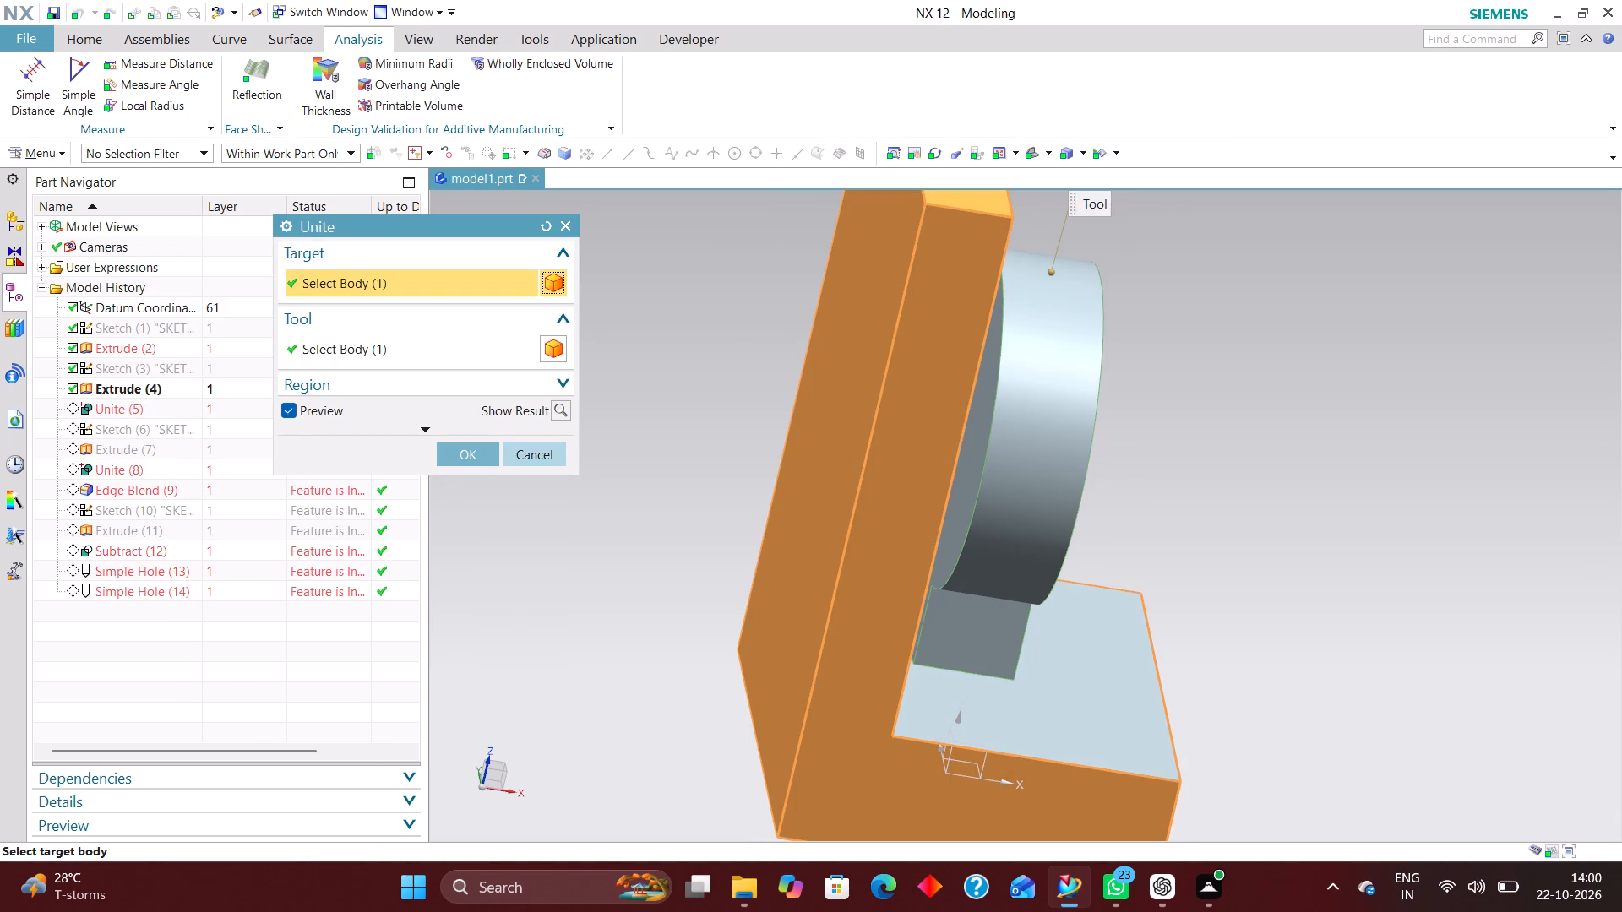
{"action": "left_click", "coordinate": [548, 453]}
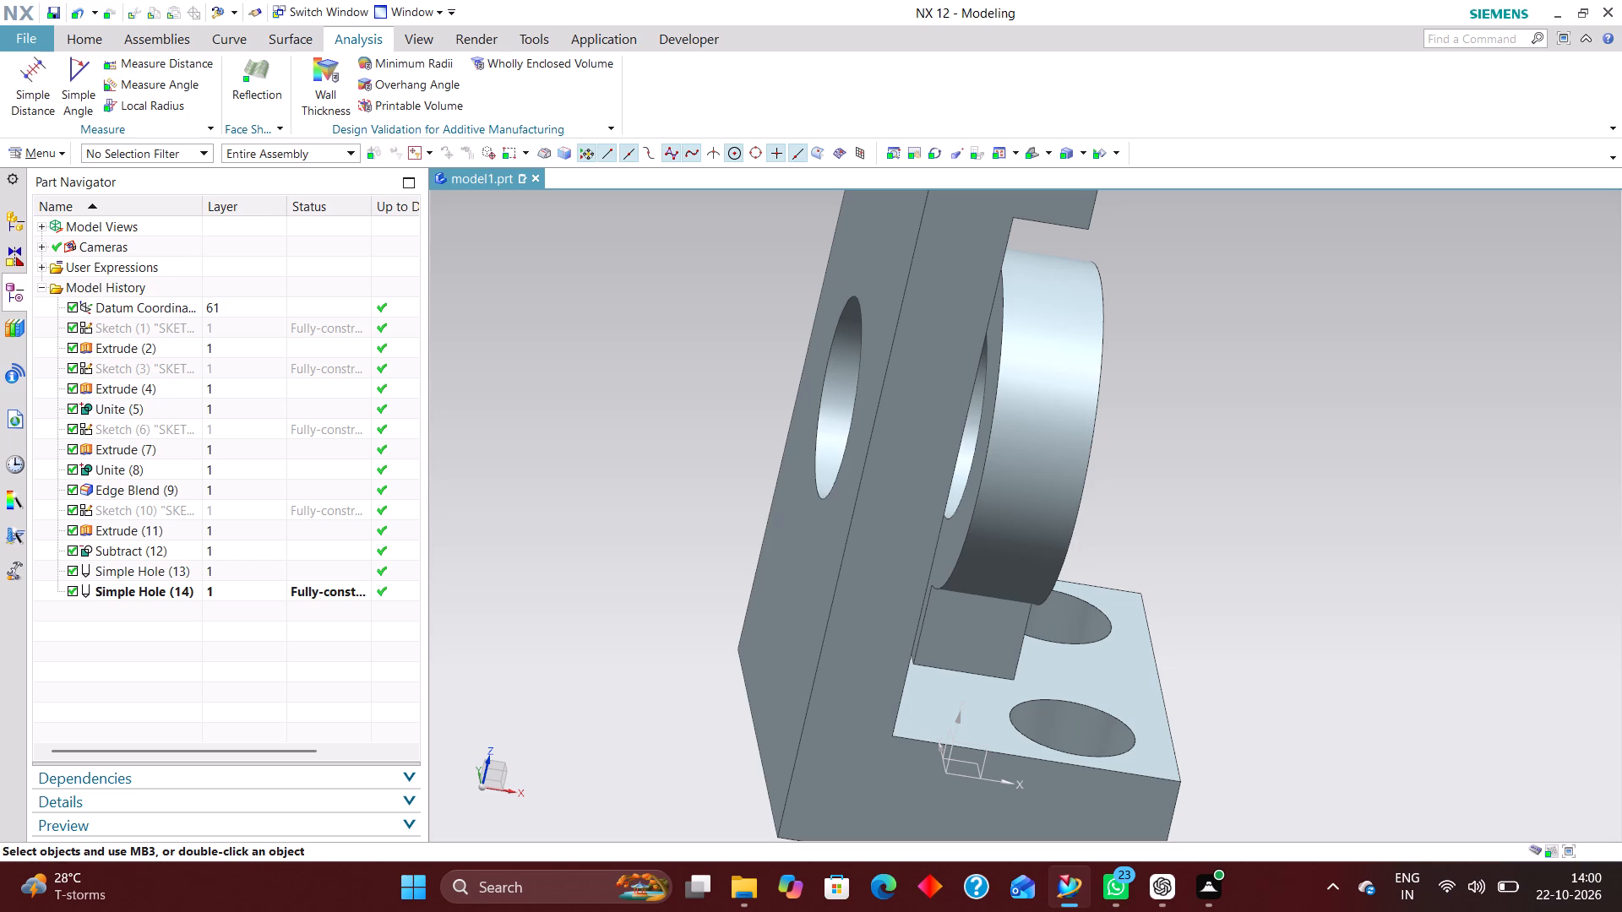
Edit the keyhole boss extrude with rollback and set its start distance to -8 mm and end distance to 0 mm.
{"action": "left_click", "coordinate": [159, 384]}
{"action": "right_click", "coordinate": [157, 384]}
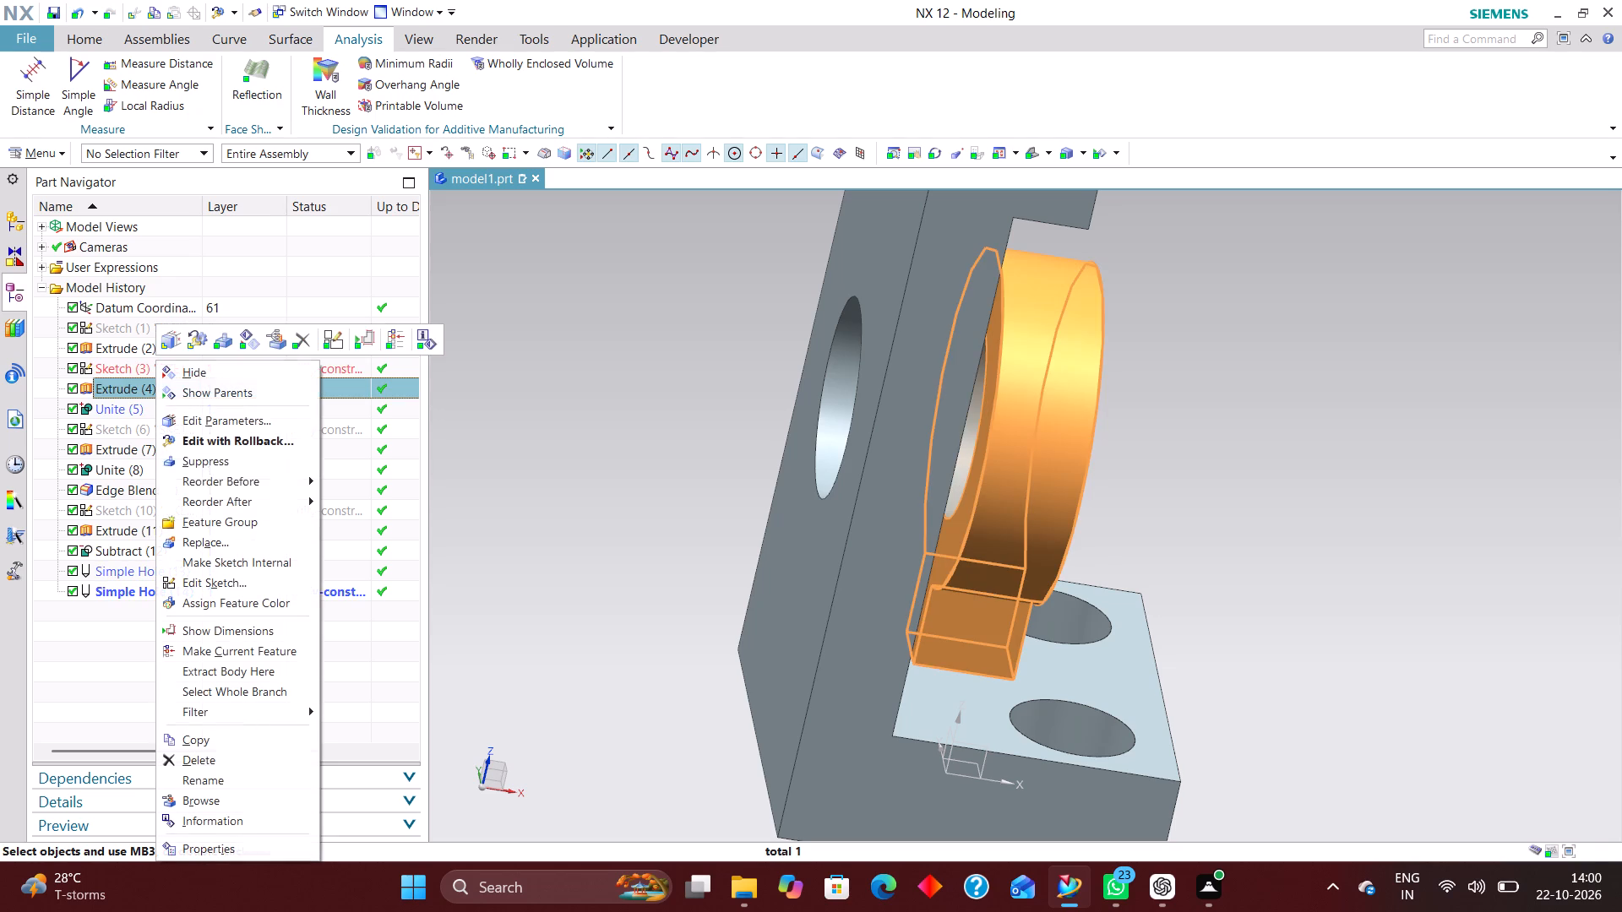
{"action": "left_click", "coordinate": [245, 440]}
{"action": "scroll", "coordinate": [836, 452], "scroll_direction": "down", "scroll_amount": 2}
{"action": "right_click_drag", "start_coordinate": [1148, 467], "coordinate": [1040, 466]}
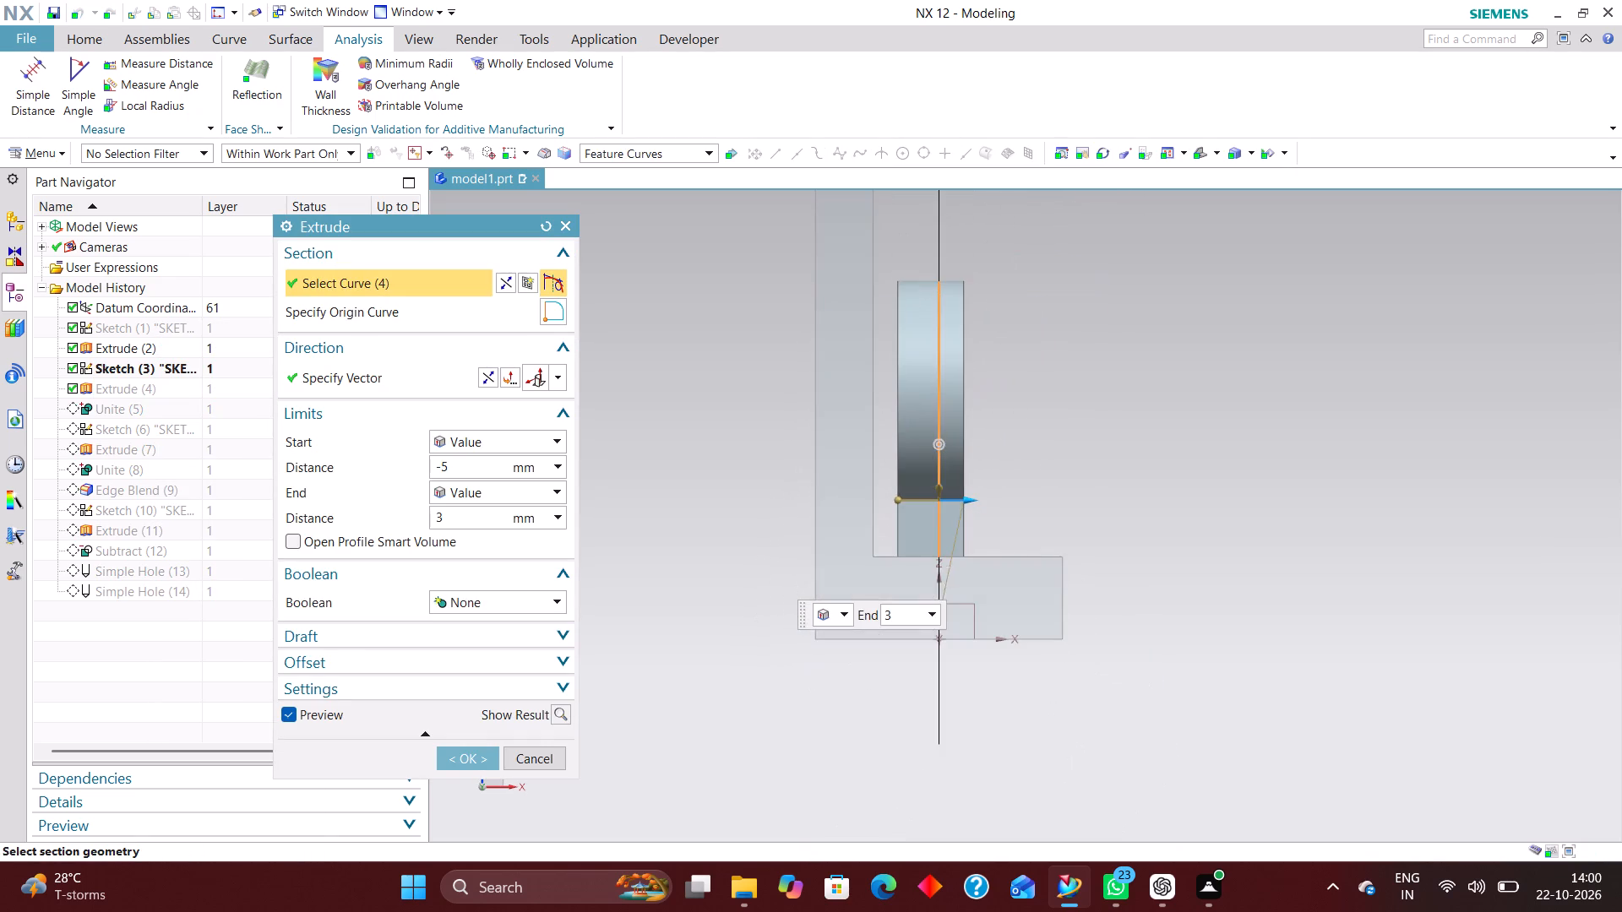
{"action": "scroll", "coordinate": [943, 468], "scroll_direction": "up", "scroll_amount": 2}
{"action": "left_click_drag", "start_coordinate": [874, 518], "coordinate": [836, 521]}
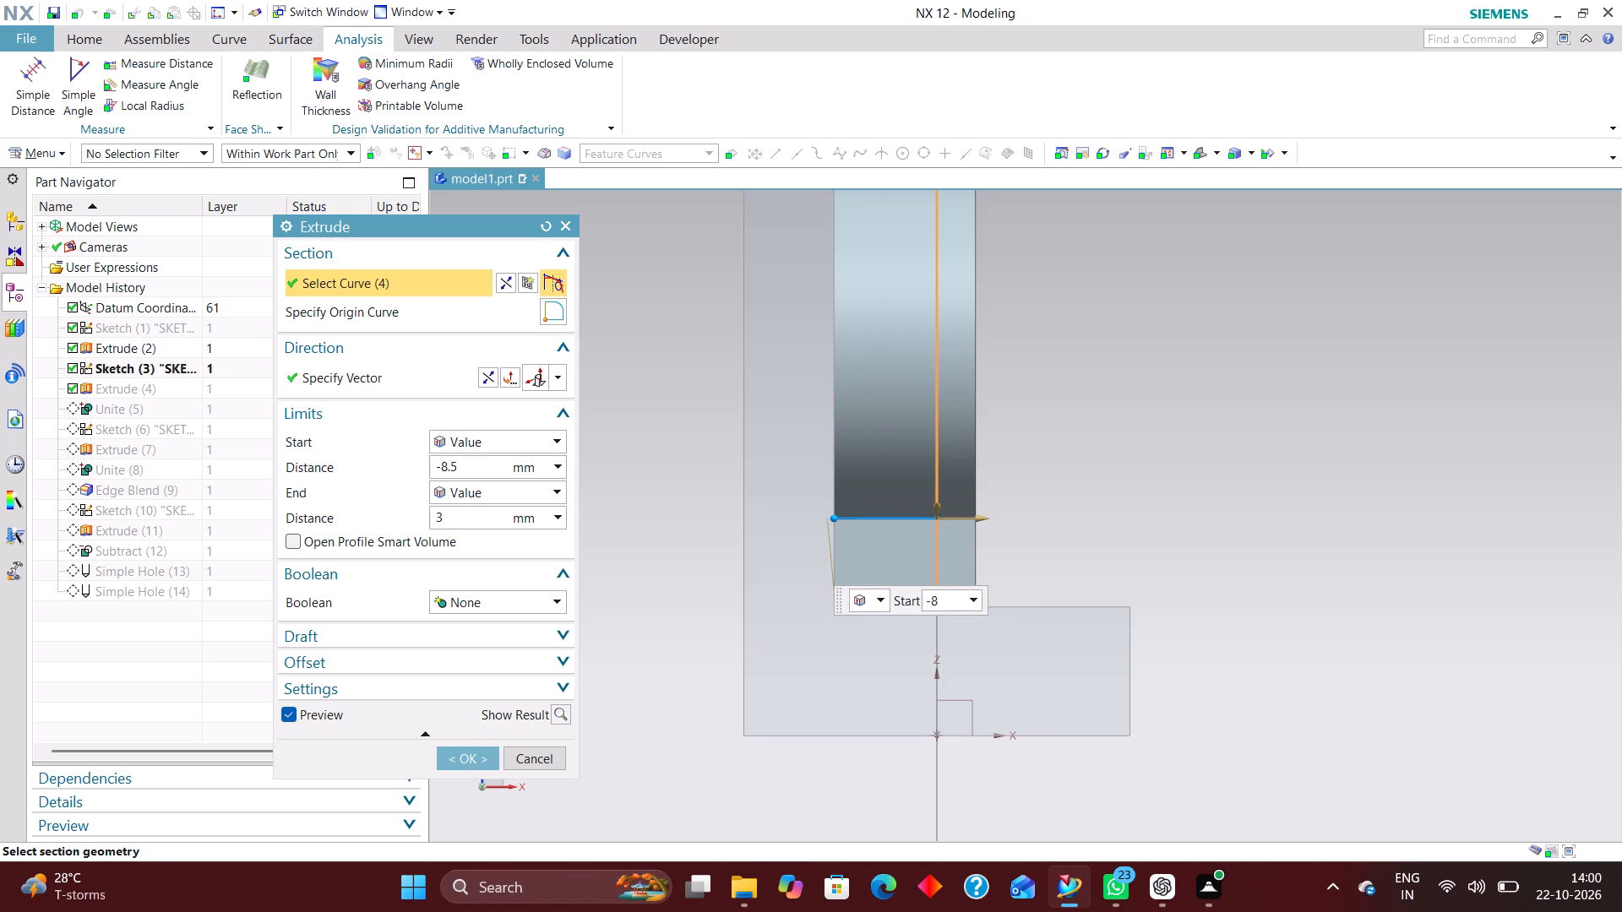
{"action": "left_click_drag", "start_coordinate": [836, 521], "coordinate": [835, 522]}
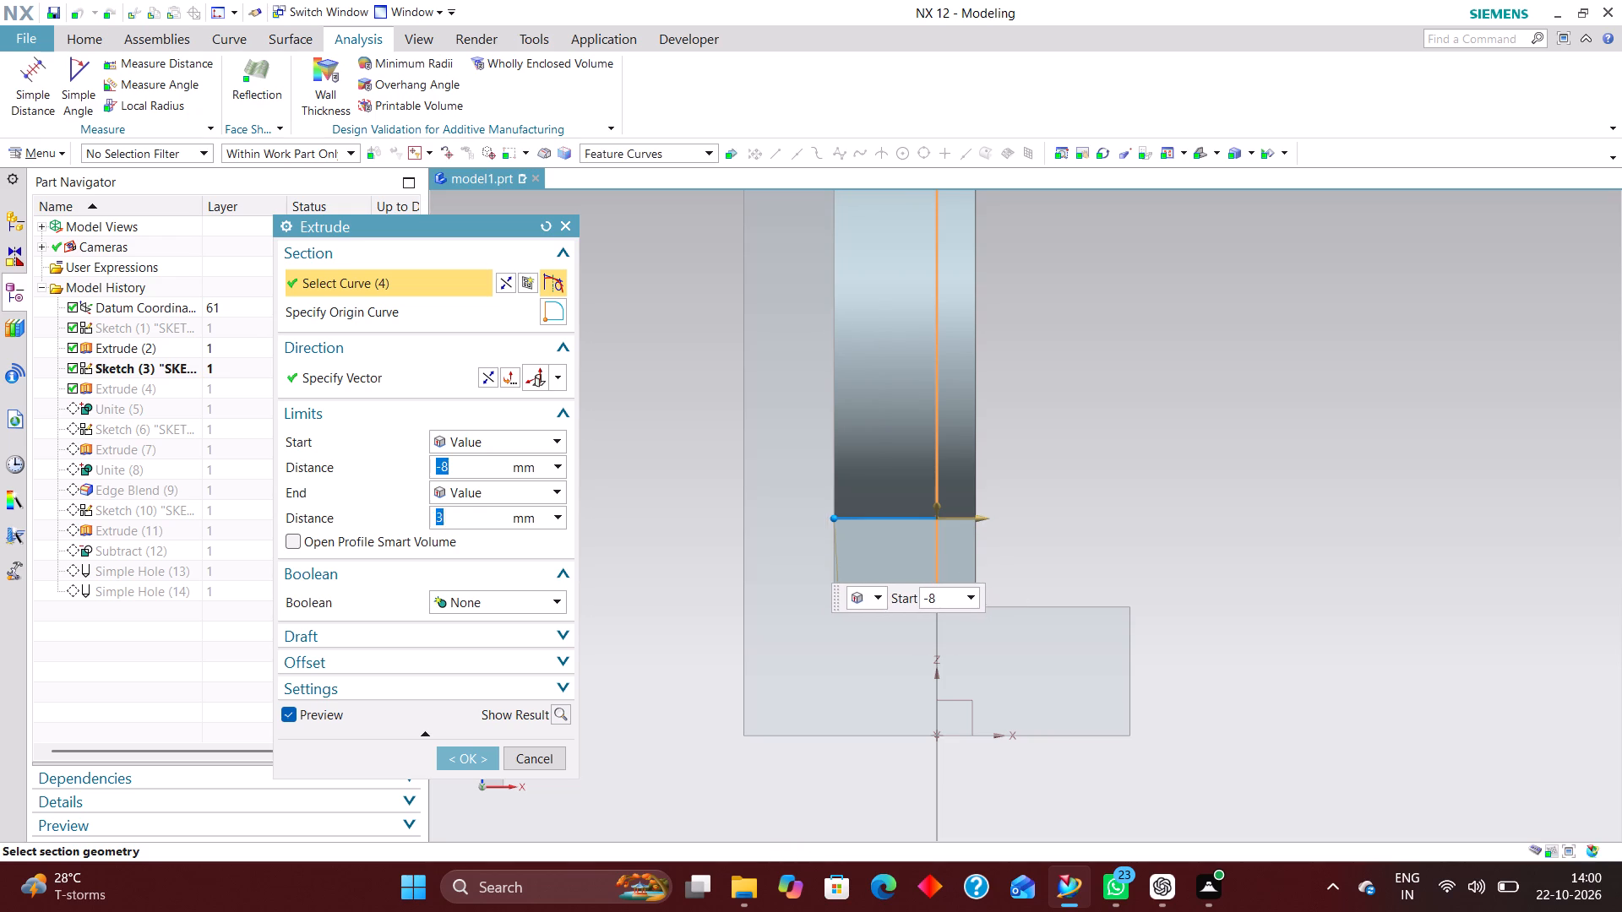
{"action": "left_click_drag", "start_coordinate": [979, 518], "coordinate": [979, 520]}
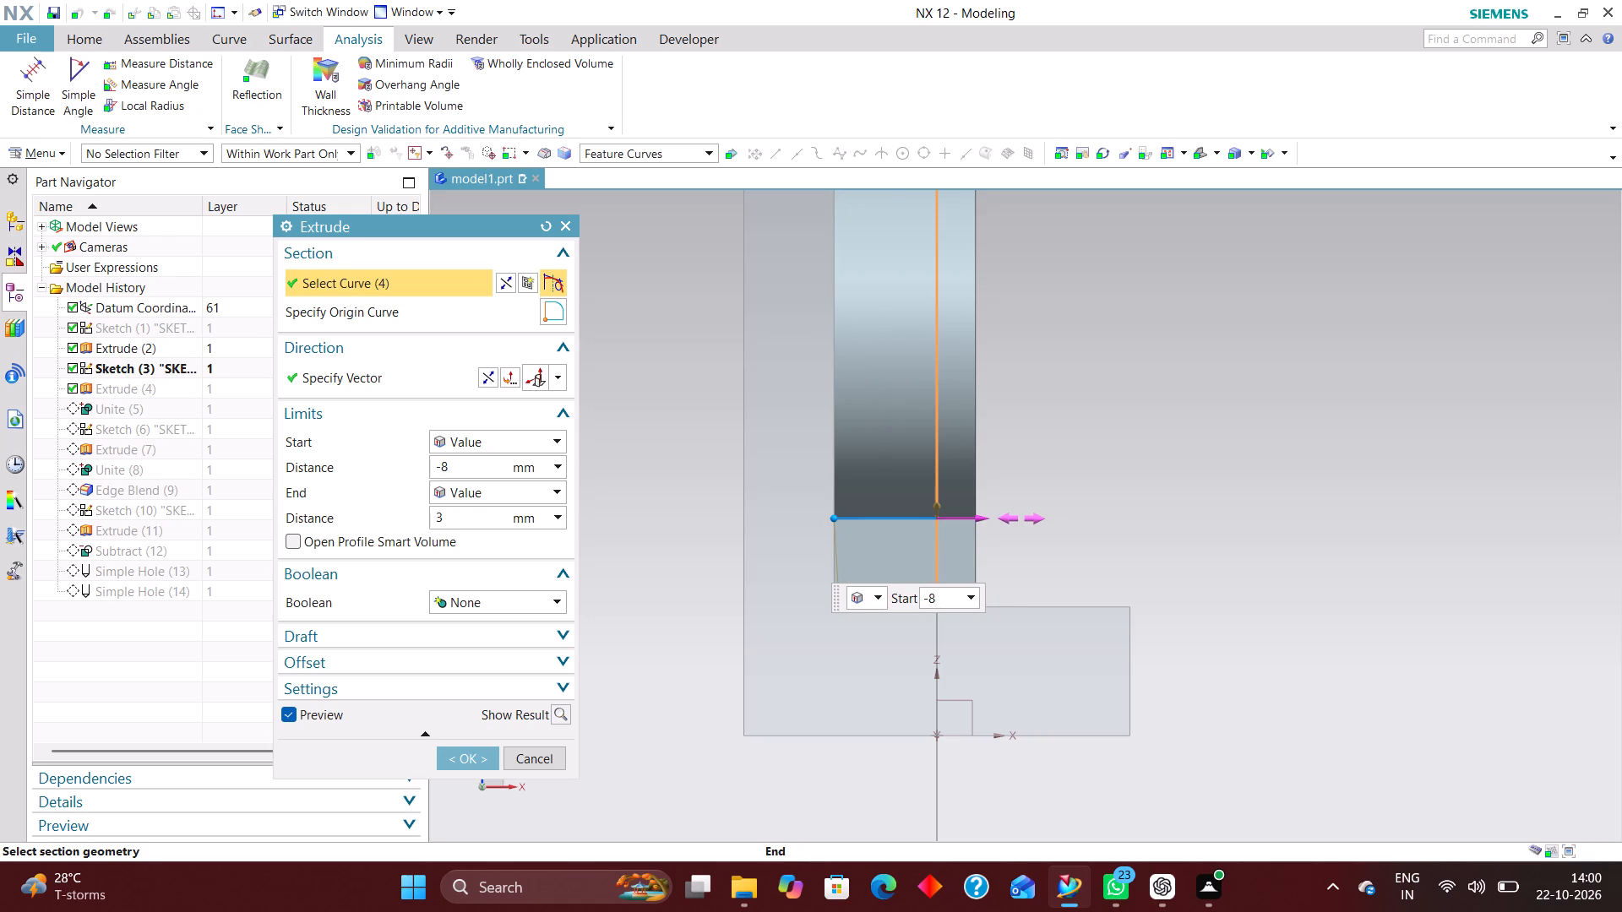
{"action": "left_click_drag", "start_coordinate": [979, 520], "coordinate": [946, 514]}
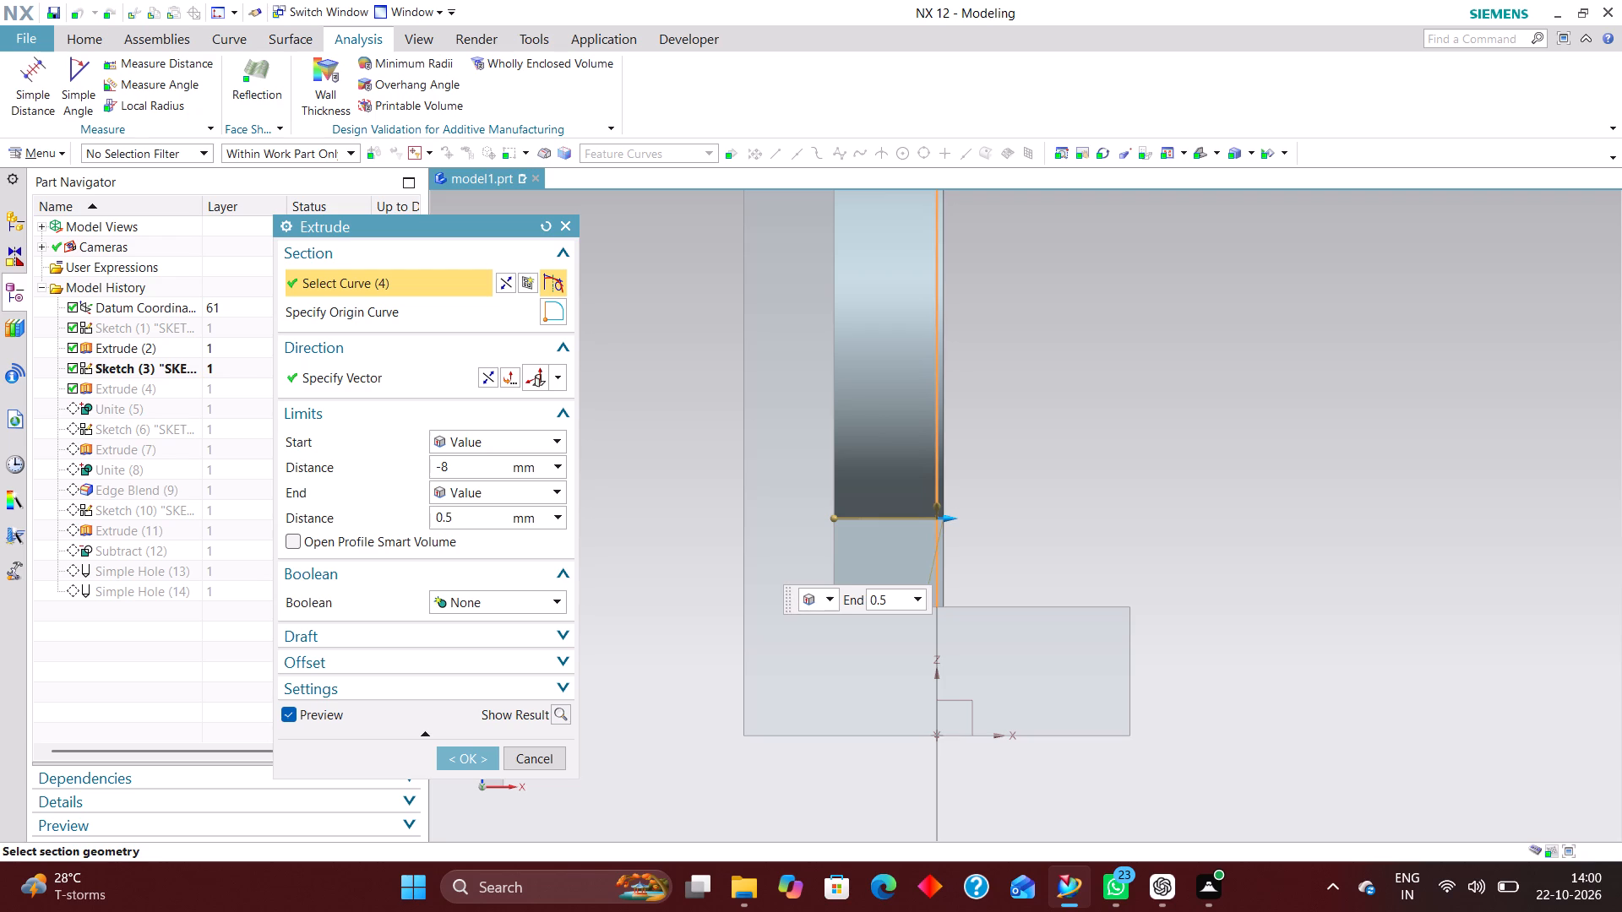
{"action": "left_click_drag", "start_coordinate": [946, 514], "coordinate": [940, 514]}
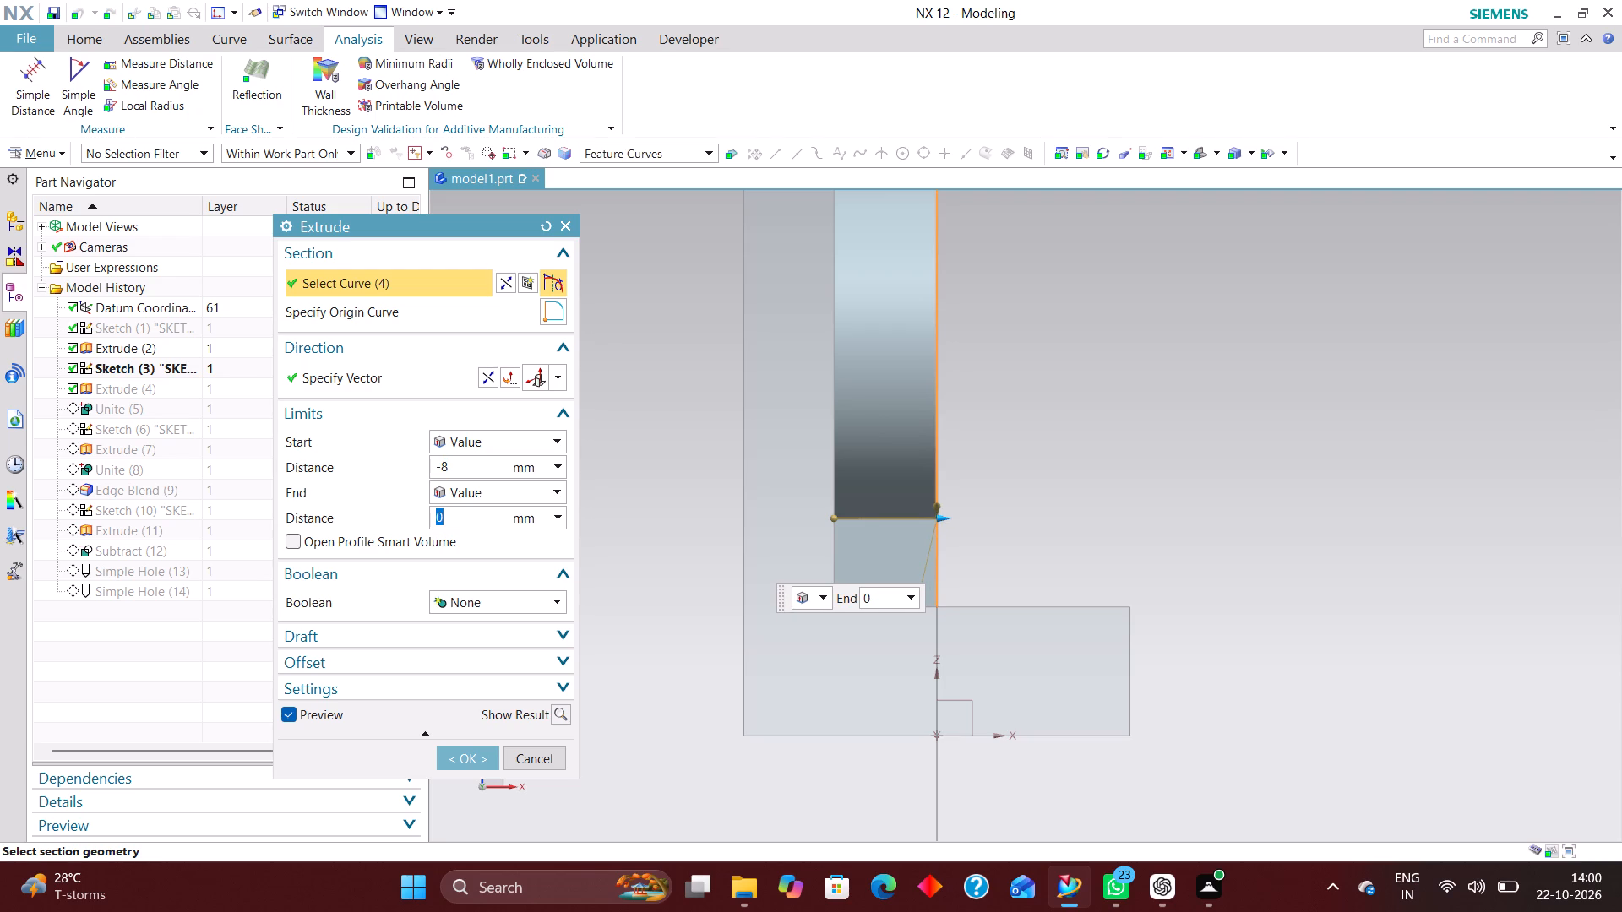
{"action": "left_click", "coordinate": [476, 752]}
Examine the updated bracket from the front, side and underside, finishing in an isometric view.
{"action": "scroll", "coordinate": [841, 649], "scroll_direction": "down", "scroll_amount": 2}
{"action": "middle_click_drag", "start_coordinate": [939, 568], "coordinate": [910, 605]}
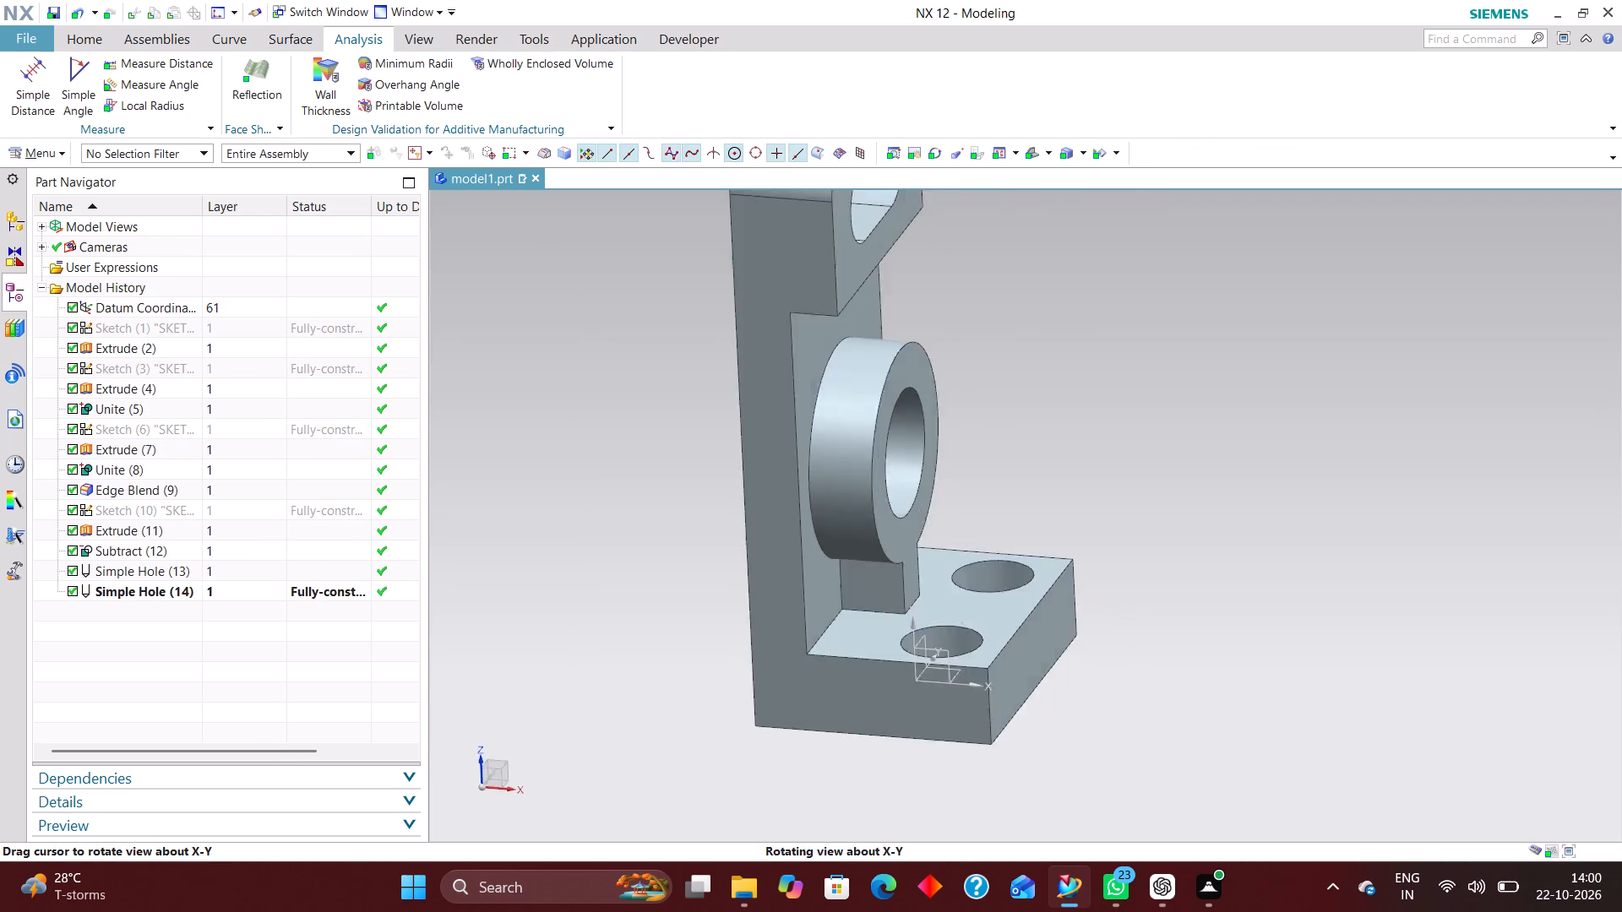
{"action": "middle_click_drag", "start_coordinate": [910, 605], "coordinate": [887, 602]}
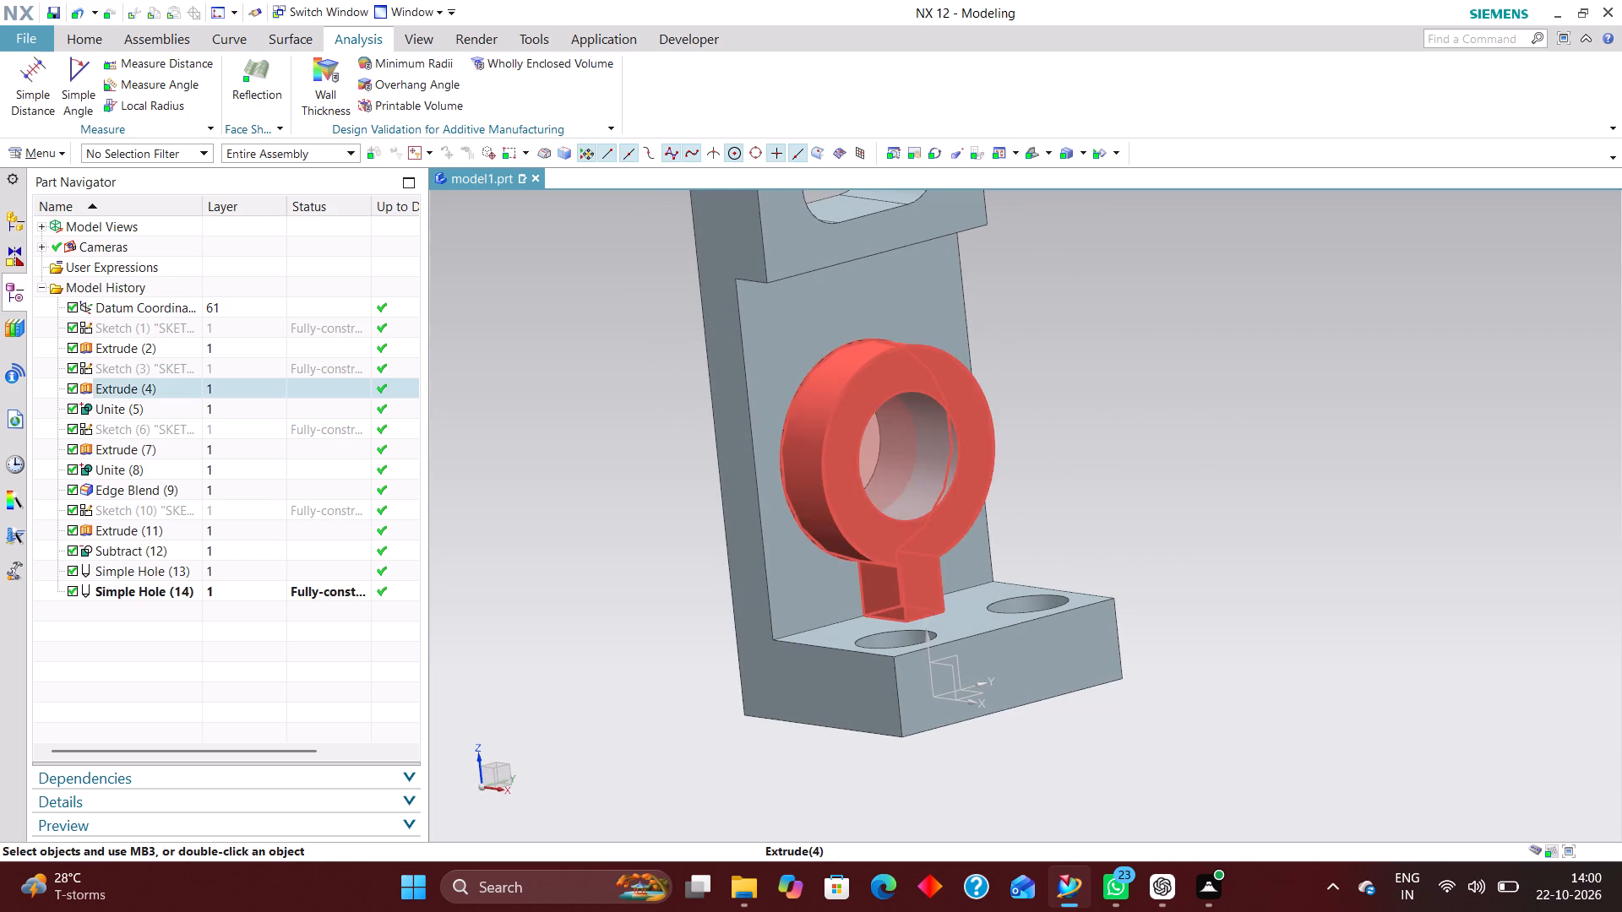
{"action": "scroll", "coordinate": [880, 703], "scroll_direction": "down", "scroll_amount": 1}
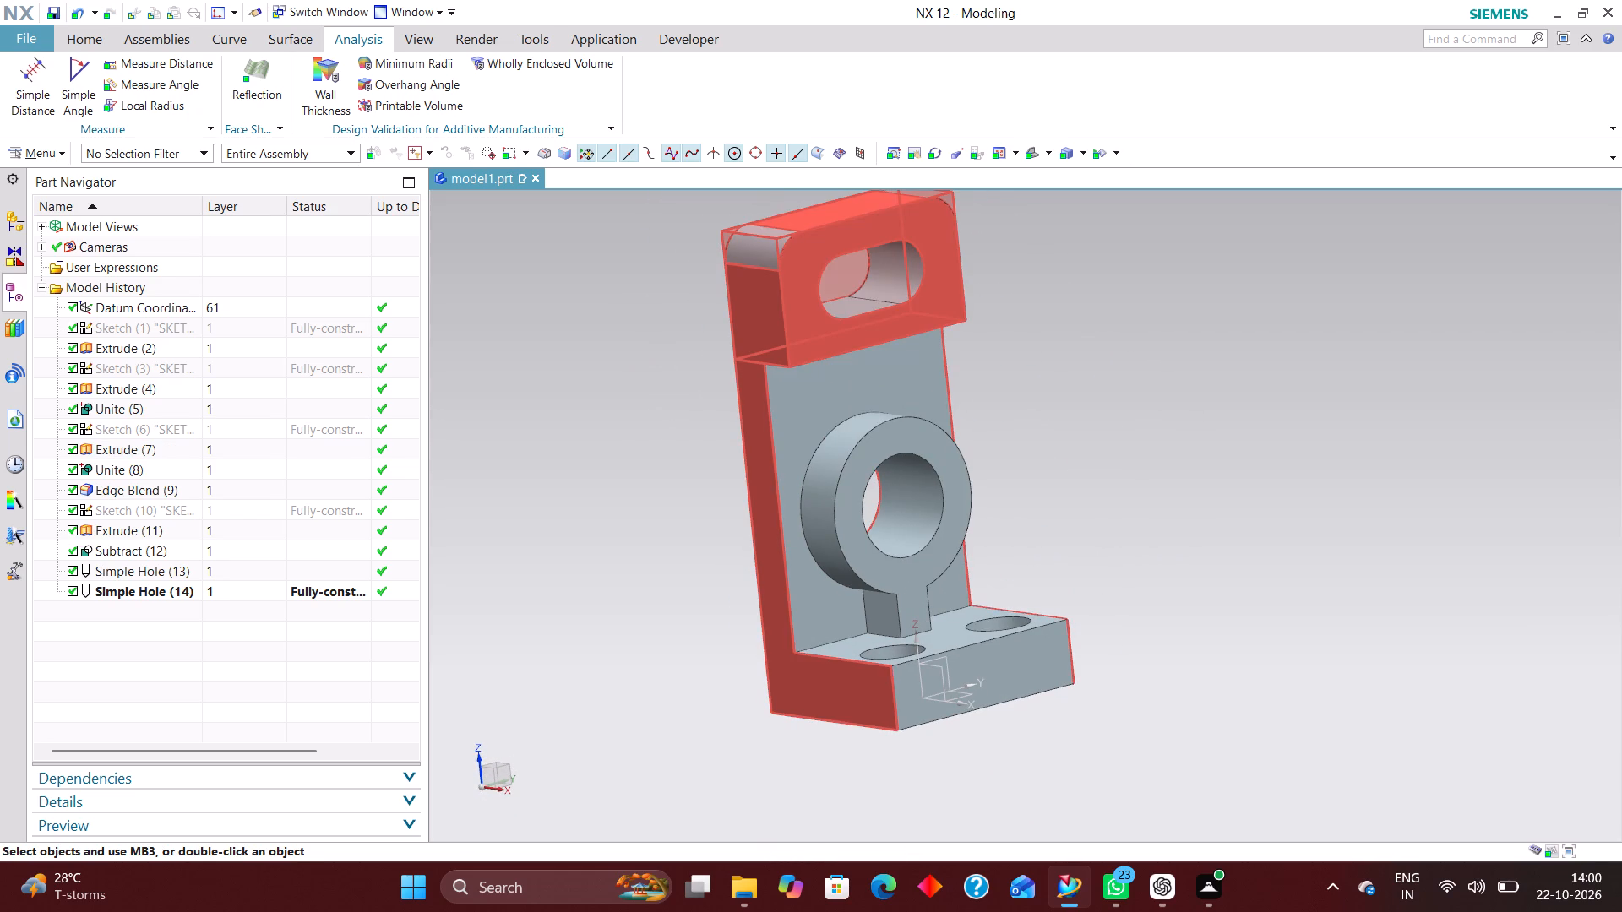
{"action": "scroll", "coordinate": [1048, 532], "scroll_direction": "down", "scroll_amount": 1}
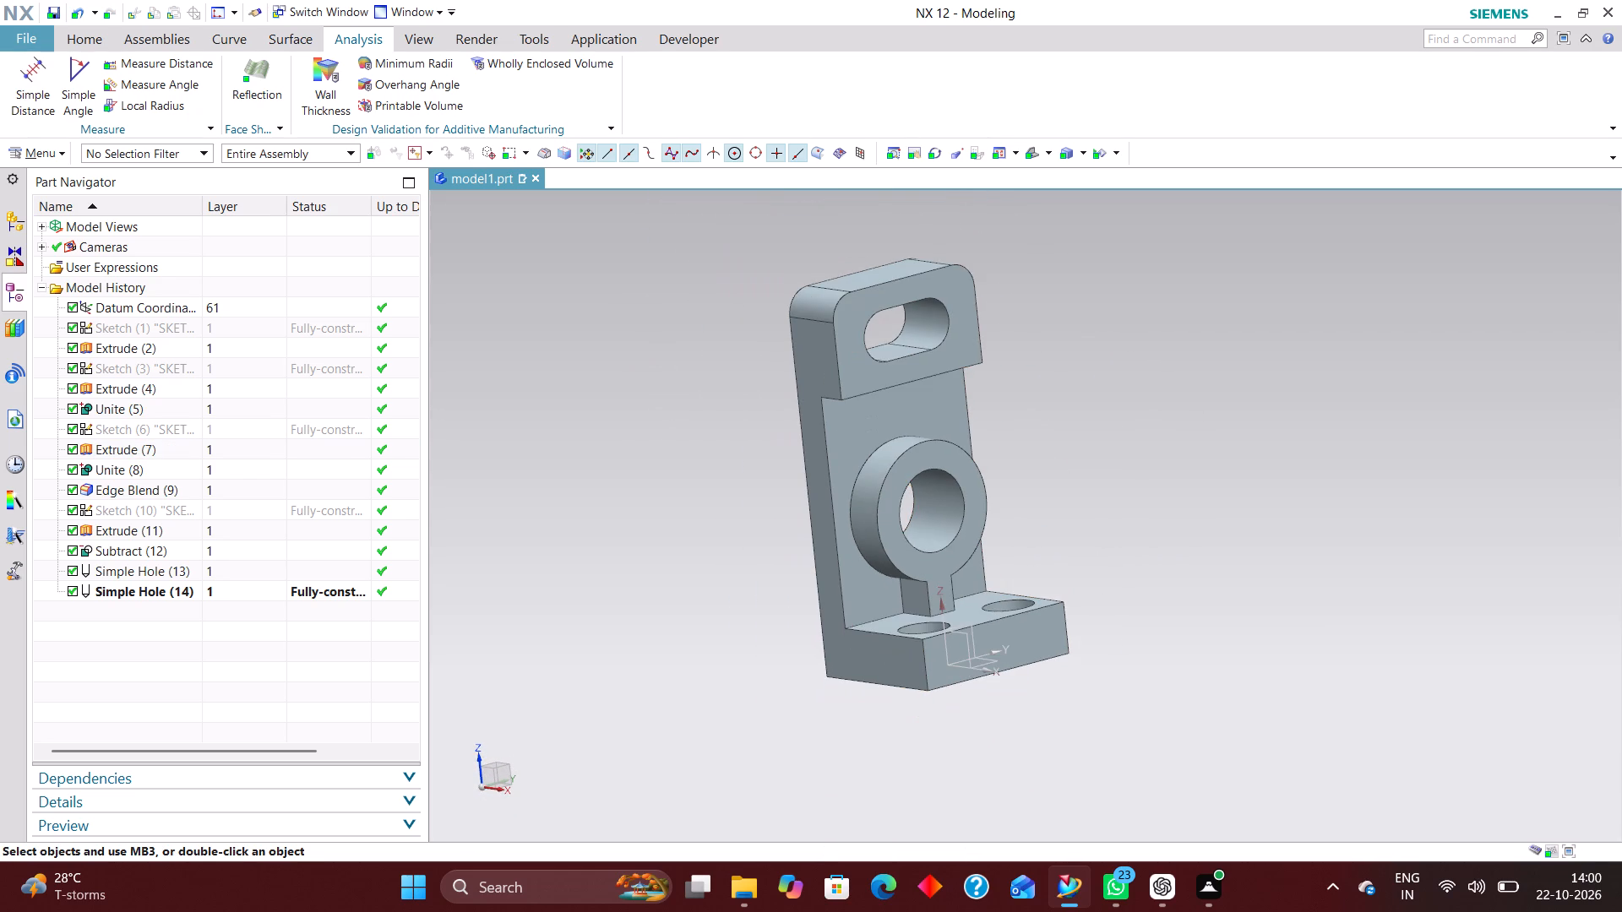
{"action": "scroll", "coordinate": [1053, 515], "scroll_direction": "up", "scroll_amount": 2}
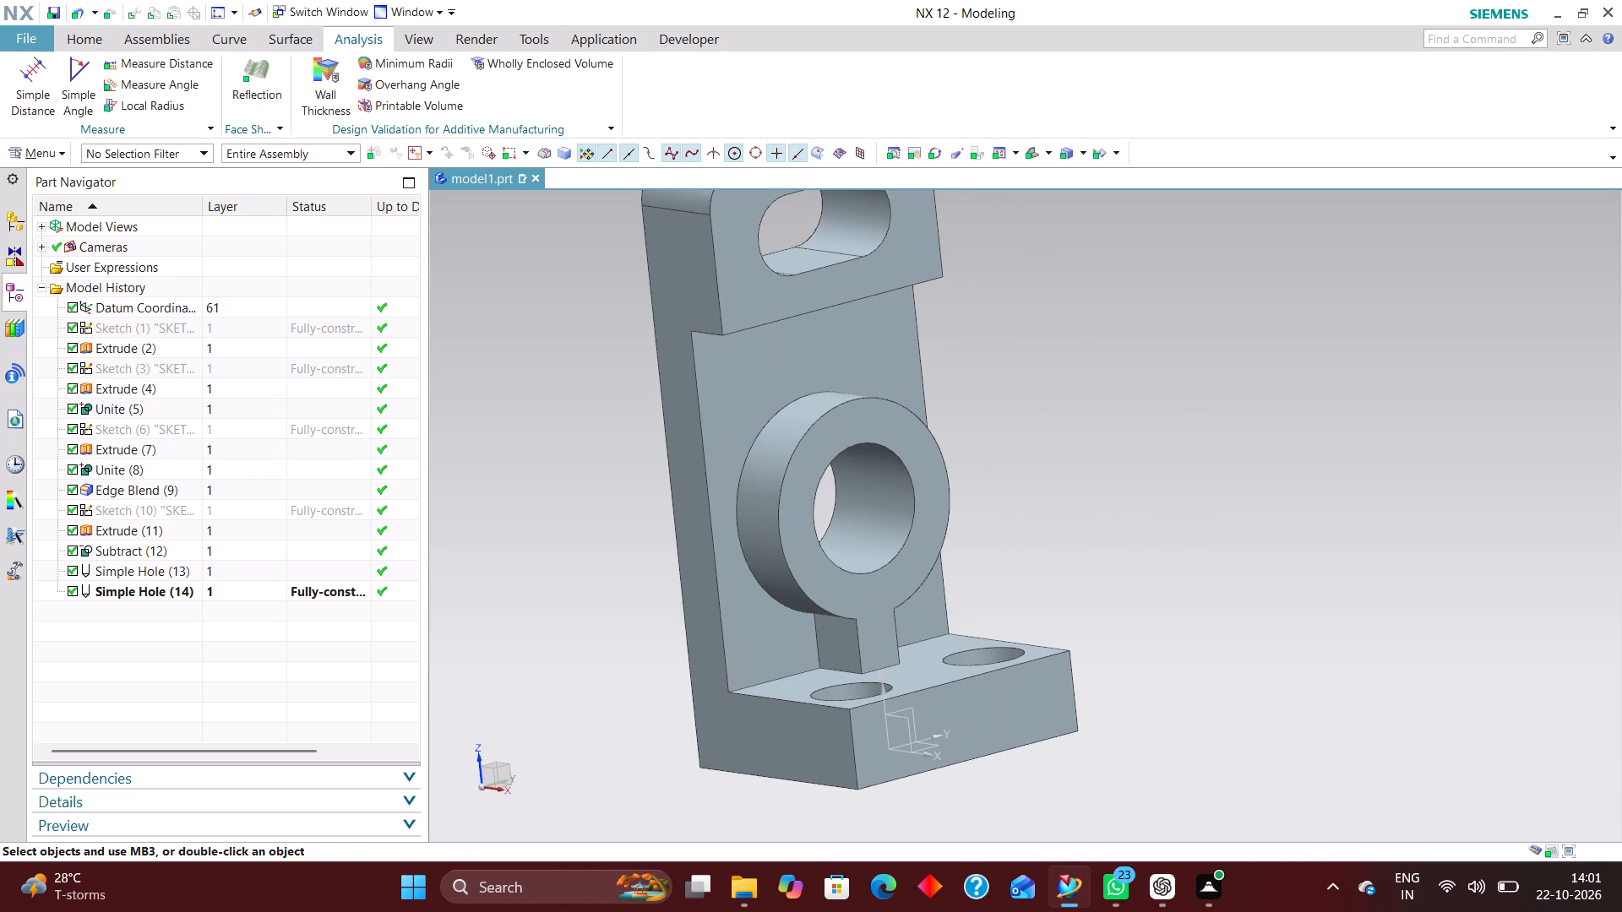
{"action": "scroll", "coordinate": [739, 590], "scroll_direction": "down", "scroll_amount": 1}
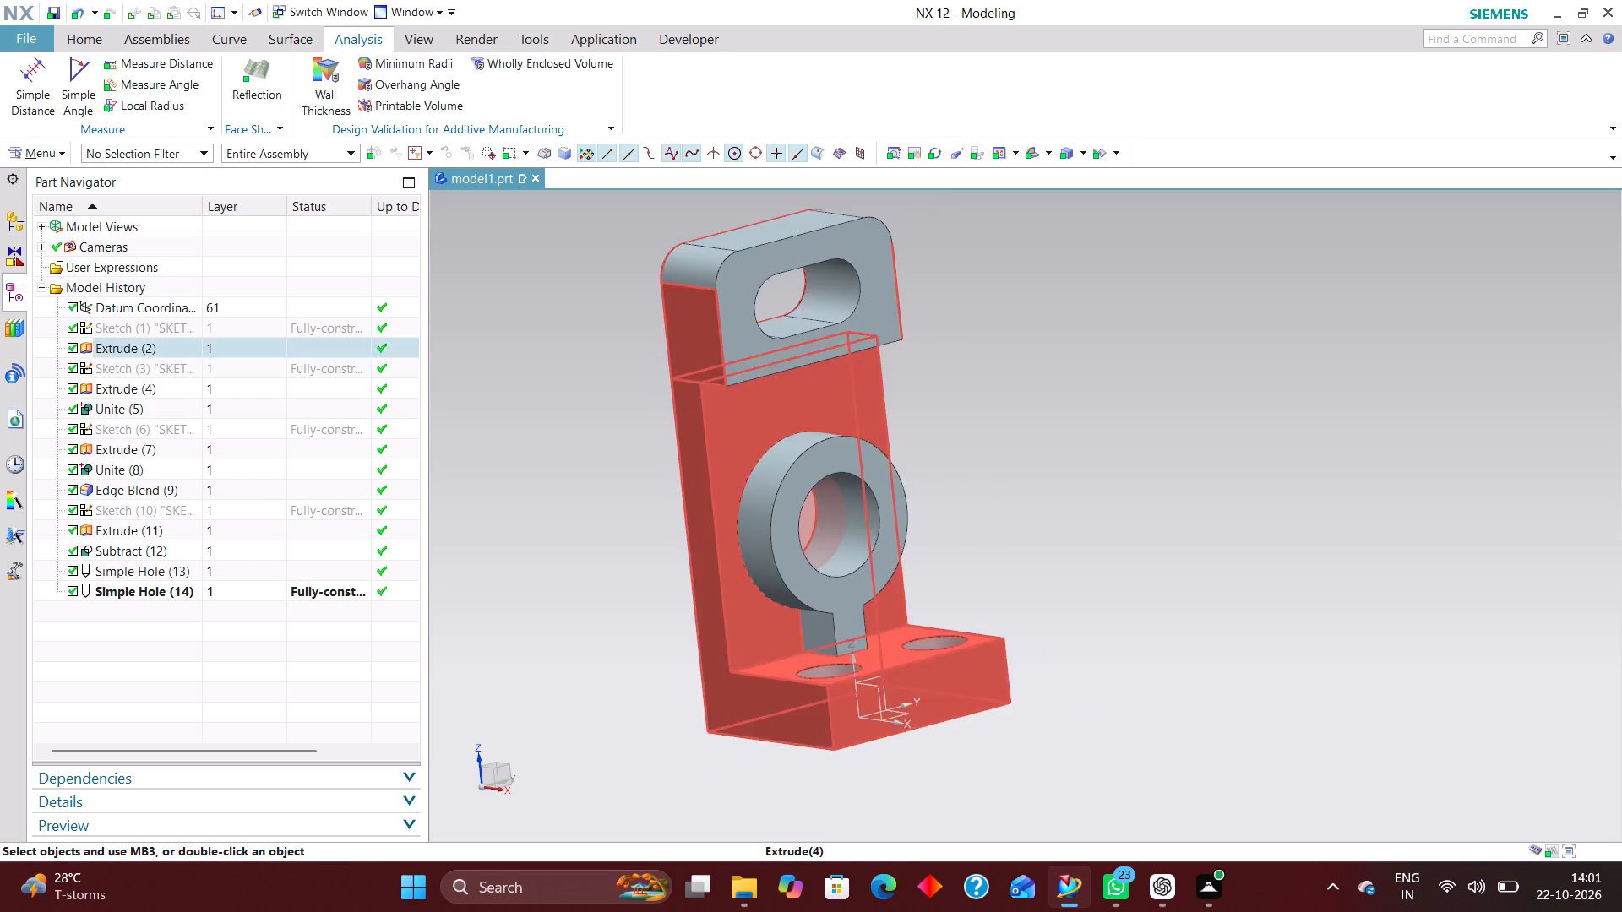
{"action": "middle_click_drag", "start_coordinate": [682, 600], "coordinate": [729, 580]}
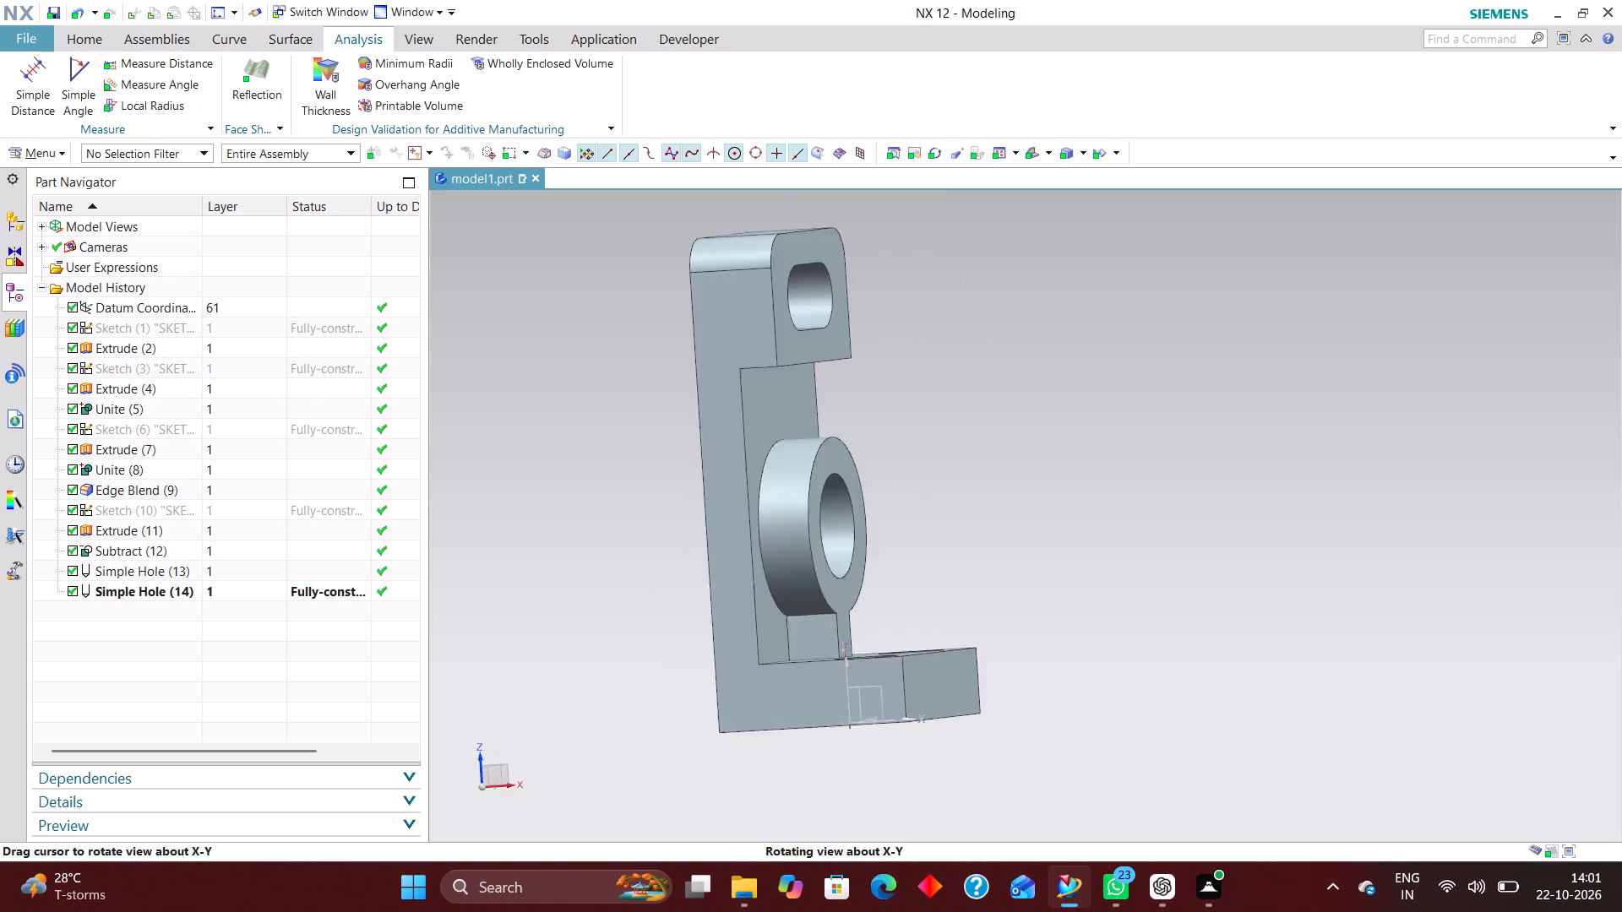
{"action": "middle_click_drag", "start_coordinate": [729, 580], "coordinate": [704, 509]}
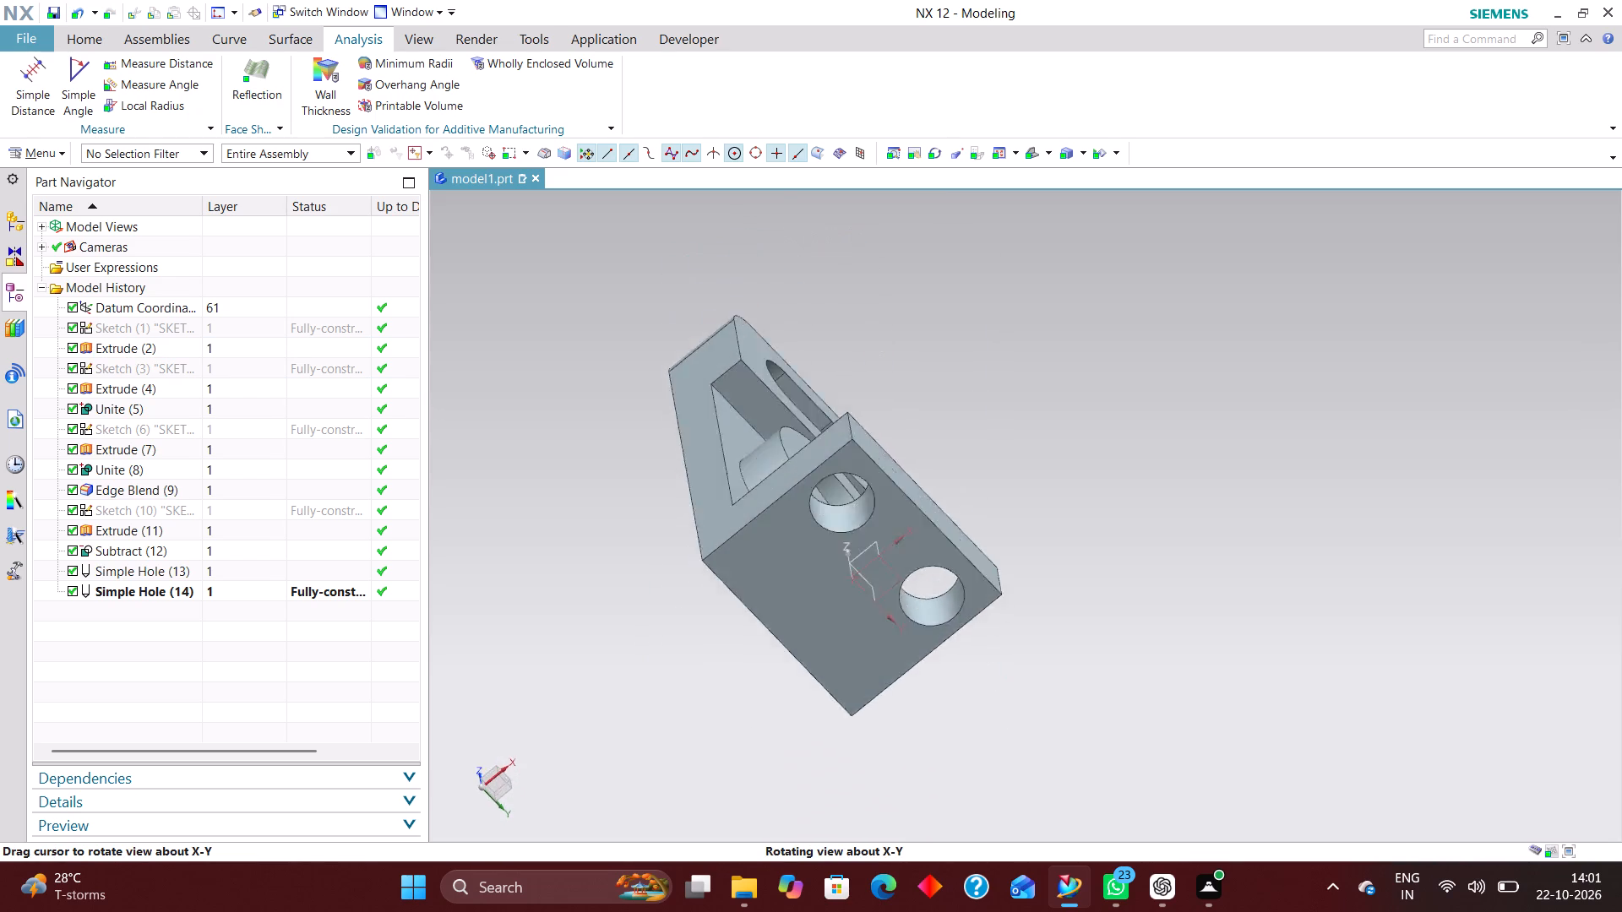
{"action": "middle_click_drag", "start_coordinate": [704, 509], "coordinate": [721, 623]}
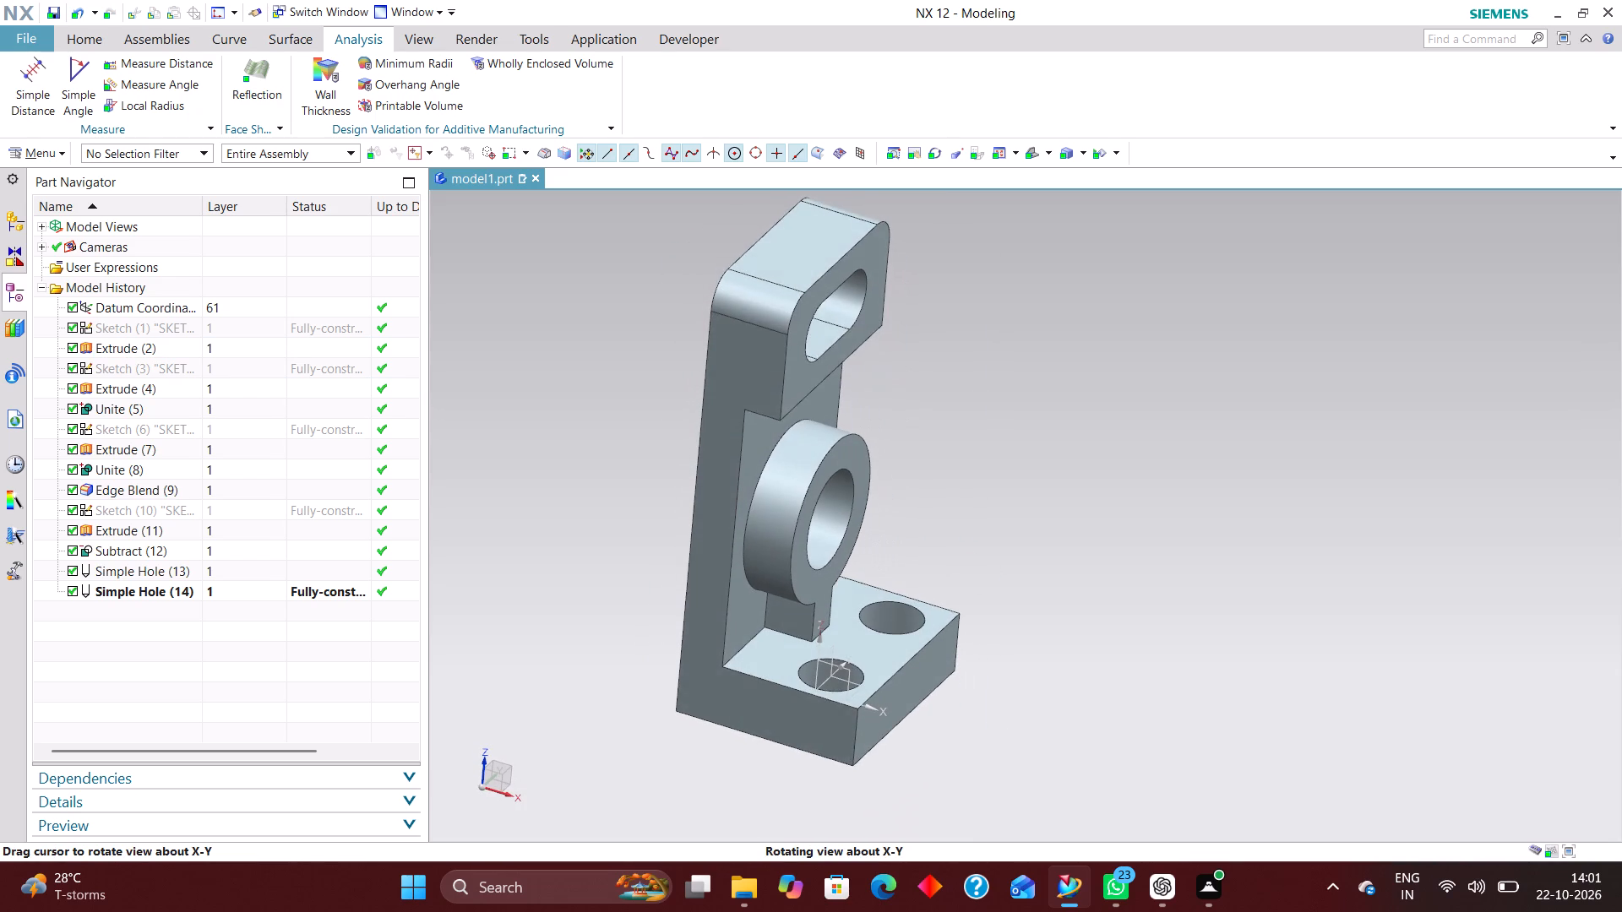
{"action": "middle_click_drag", "start_coordinate": [721, 623], "coordinate": [721, 624]}
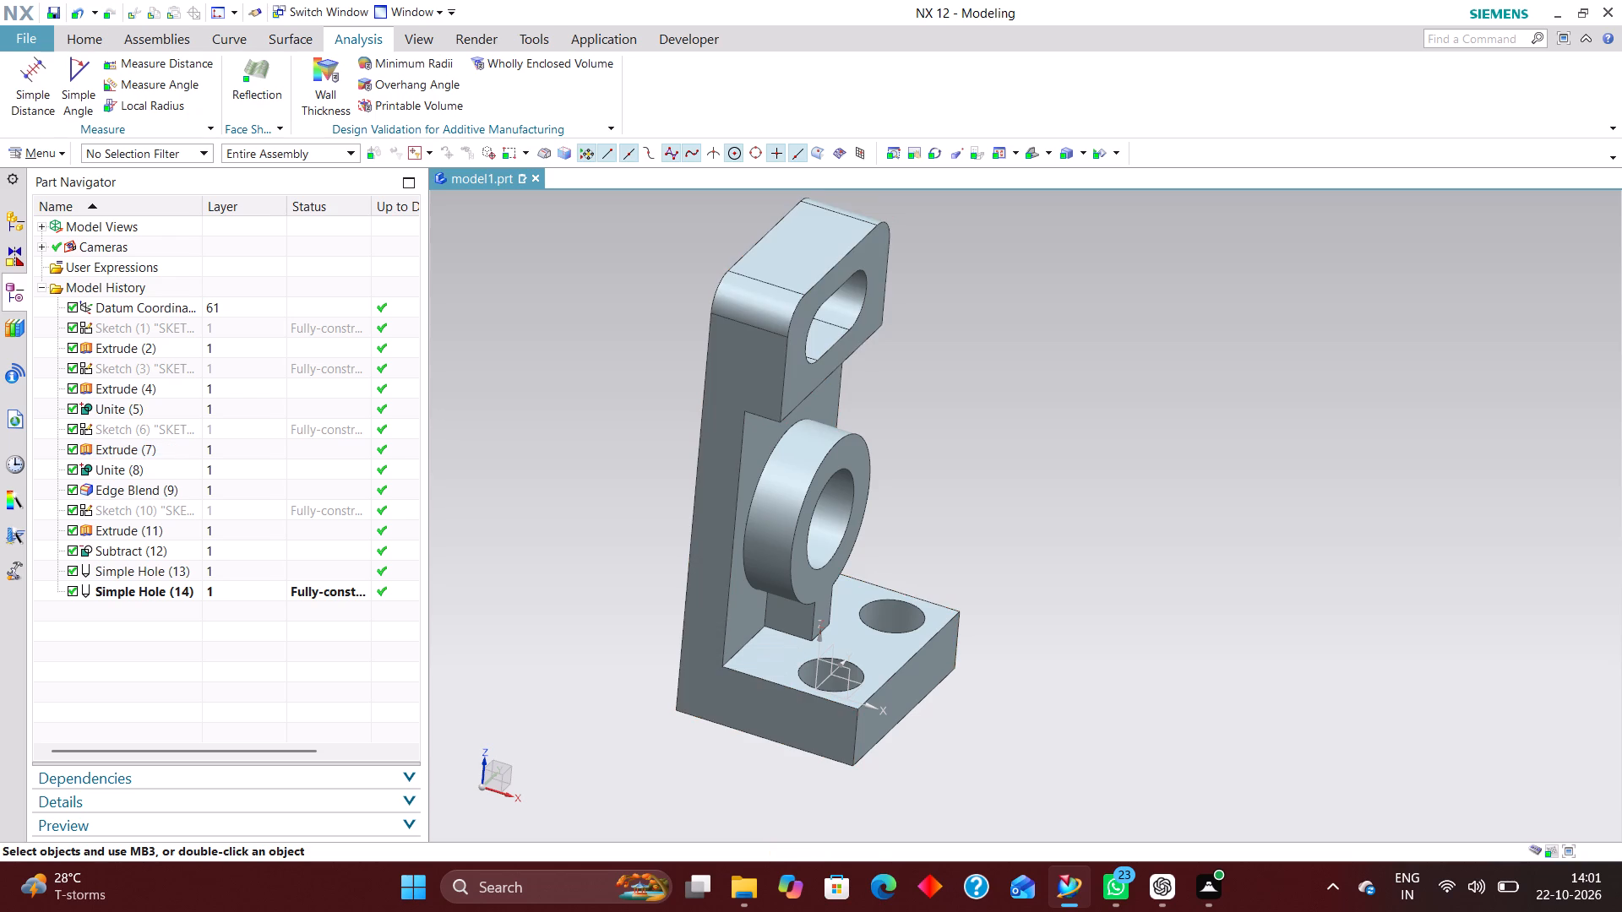
{"action": "middle_click_drag", "start_coordinate": [1030, 748], "coordinate": [982, 708]}
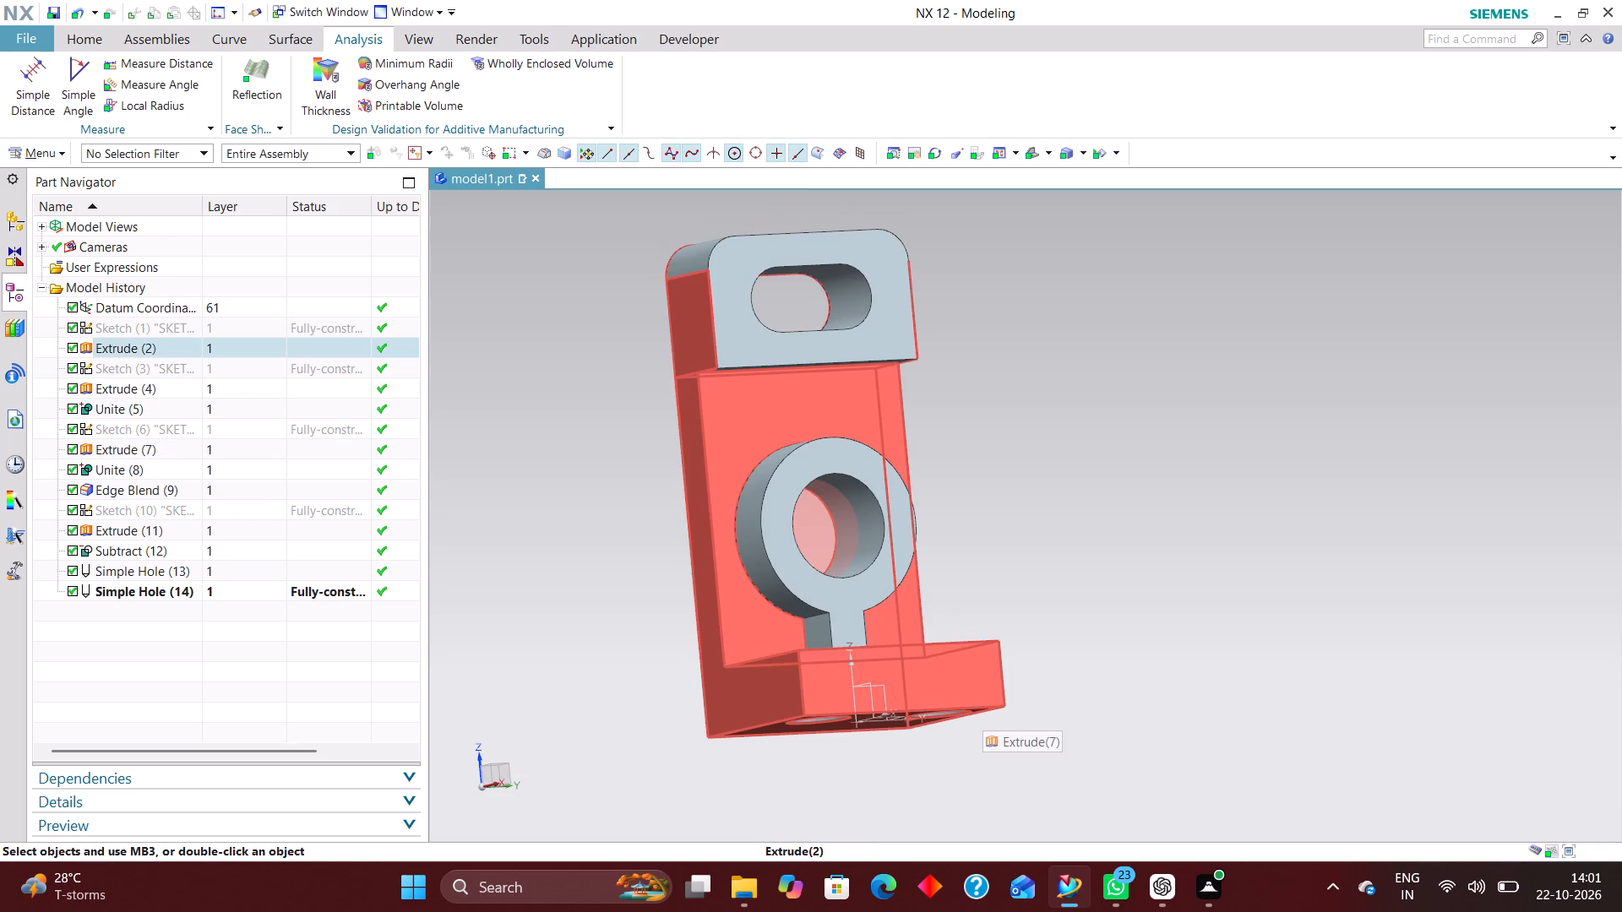
{"action": "key", "text": "End"}
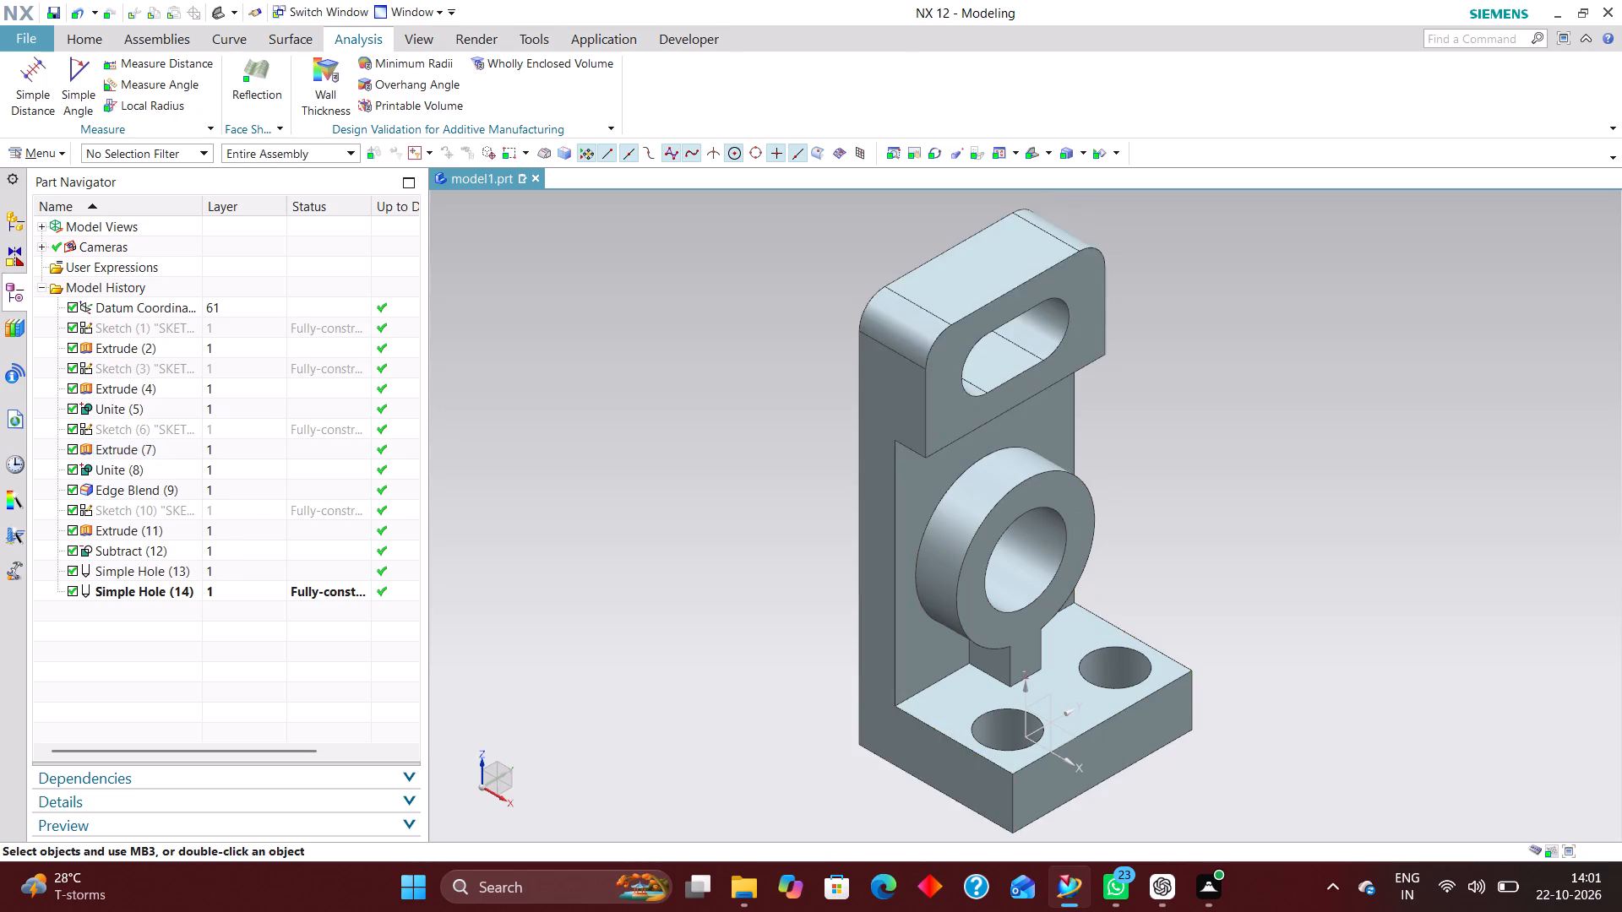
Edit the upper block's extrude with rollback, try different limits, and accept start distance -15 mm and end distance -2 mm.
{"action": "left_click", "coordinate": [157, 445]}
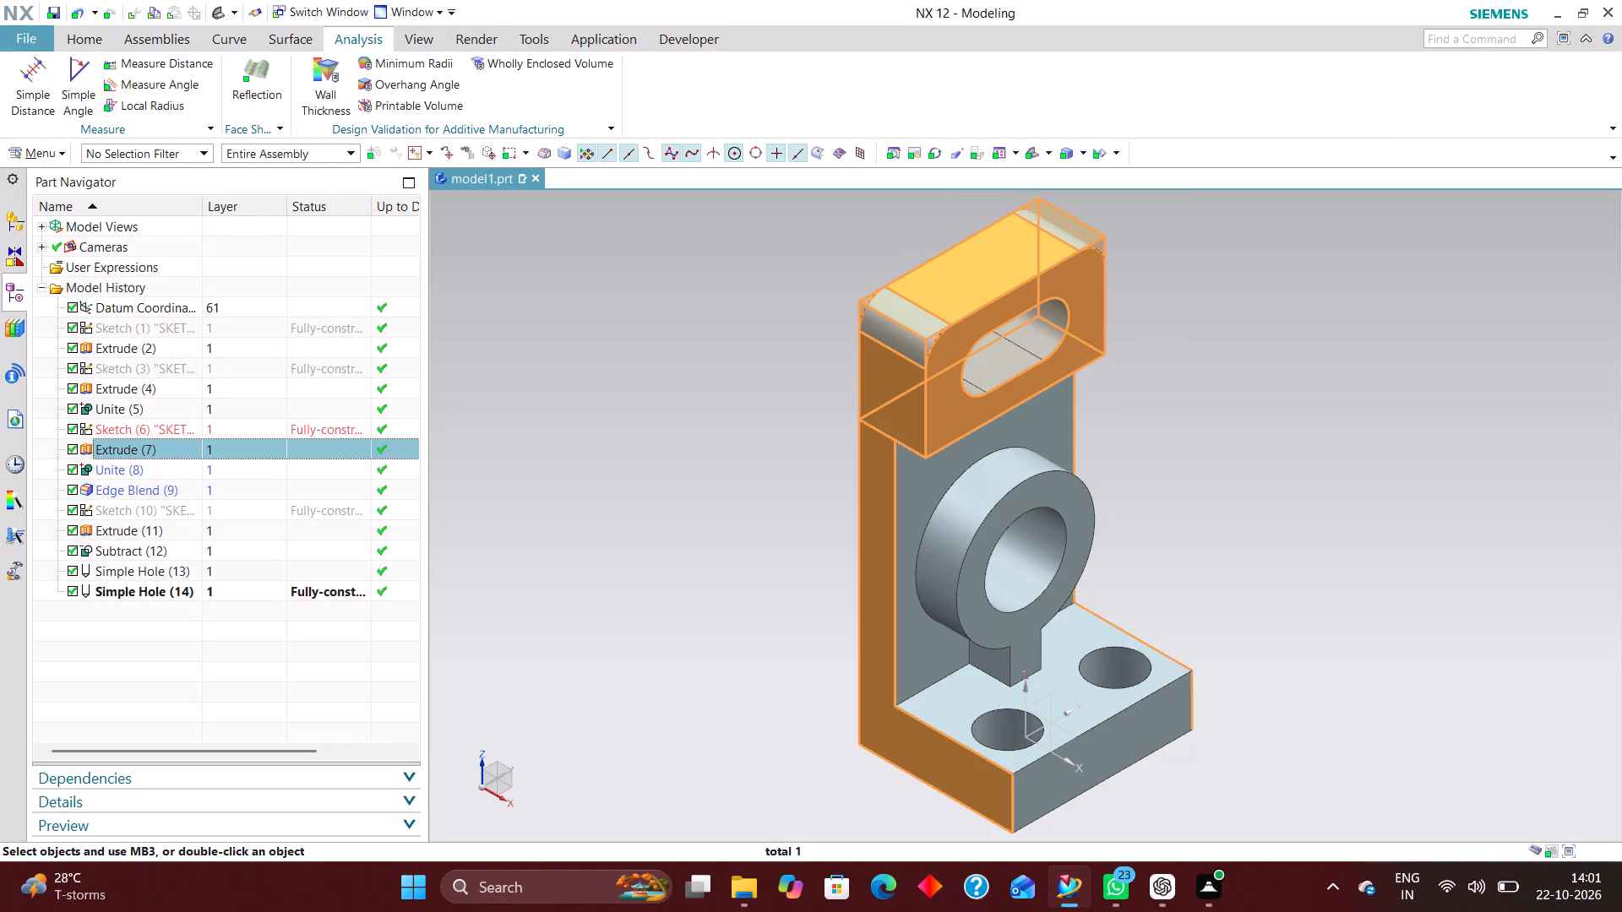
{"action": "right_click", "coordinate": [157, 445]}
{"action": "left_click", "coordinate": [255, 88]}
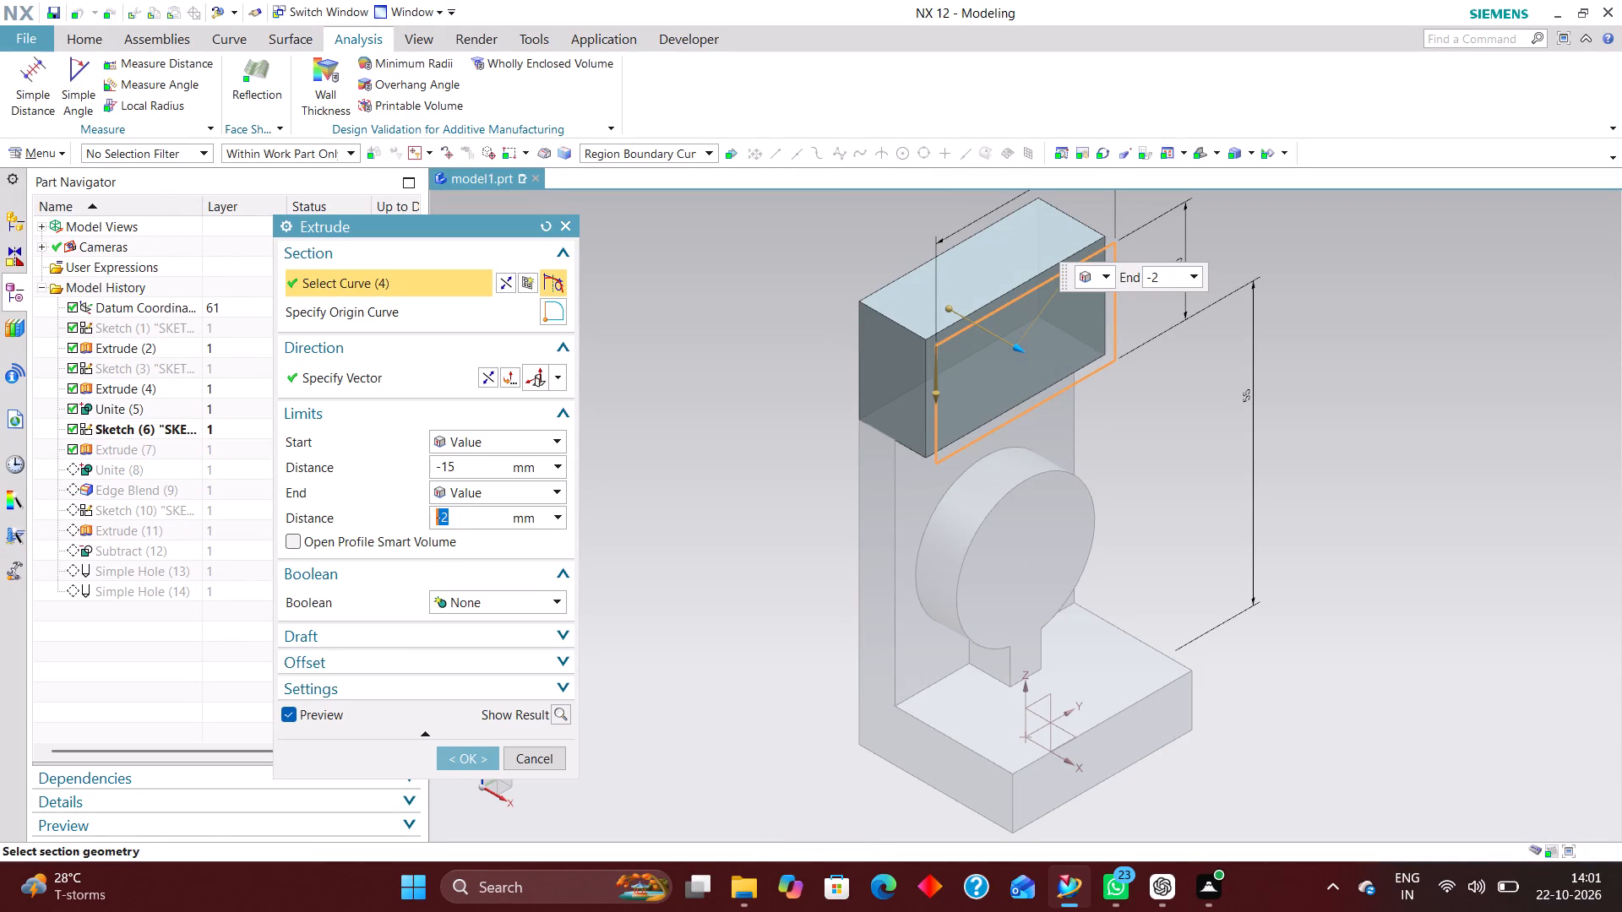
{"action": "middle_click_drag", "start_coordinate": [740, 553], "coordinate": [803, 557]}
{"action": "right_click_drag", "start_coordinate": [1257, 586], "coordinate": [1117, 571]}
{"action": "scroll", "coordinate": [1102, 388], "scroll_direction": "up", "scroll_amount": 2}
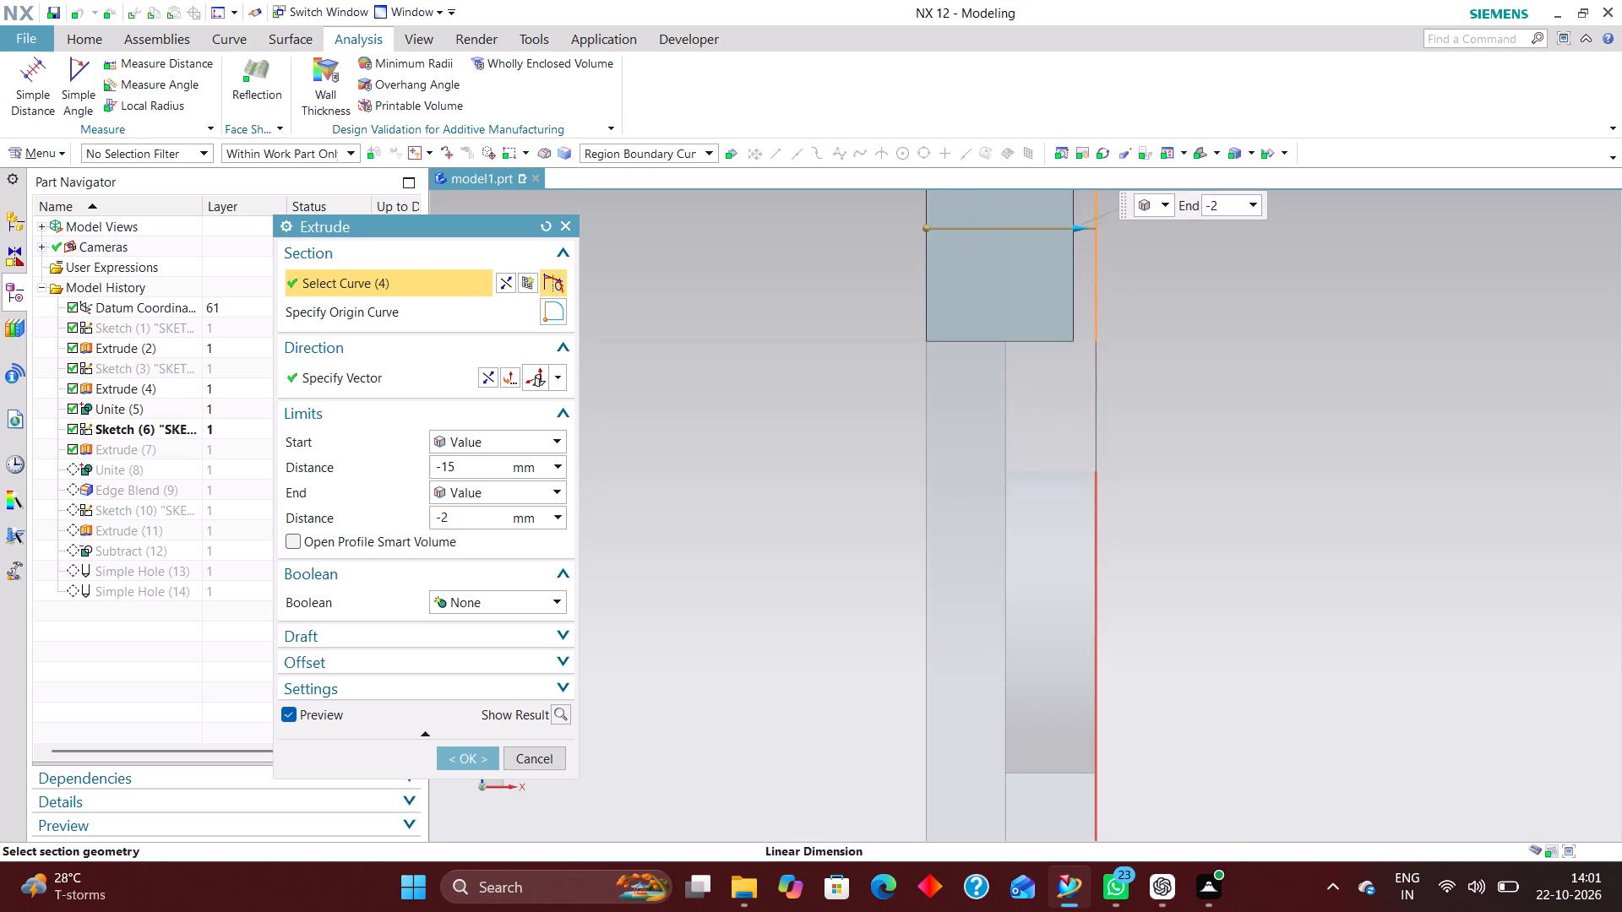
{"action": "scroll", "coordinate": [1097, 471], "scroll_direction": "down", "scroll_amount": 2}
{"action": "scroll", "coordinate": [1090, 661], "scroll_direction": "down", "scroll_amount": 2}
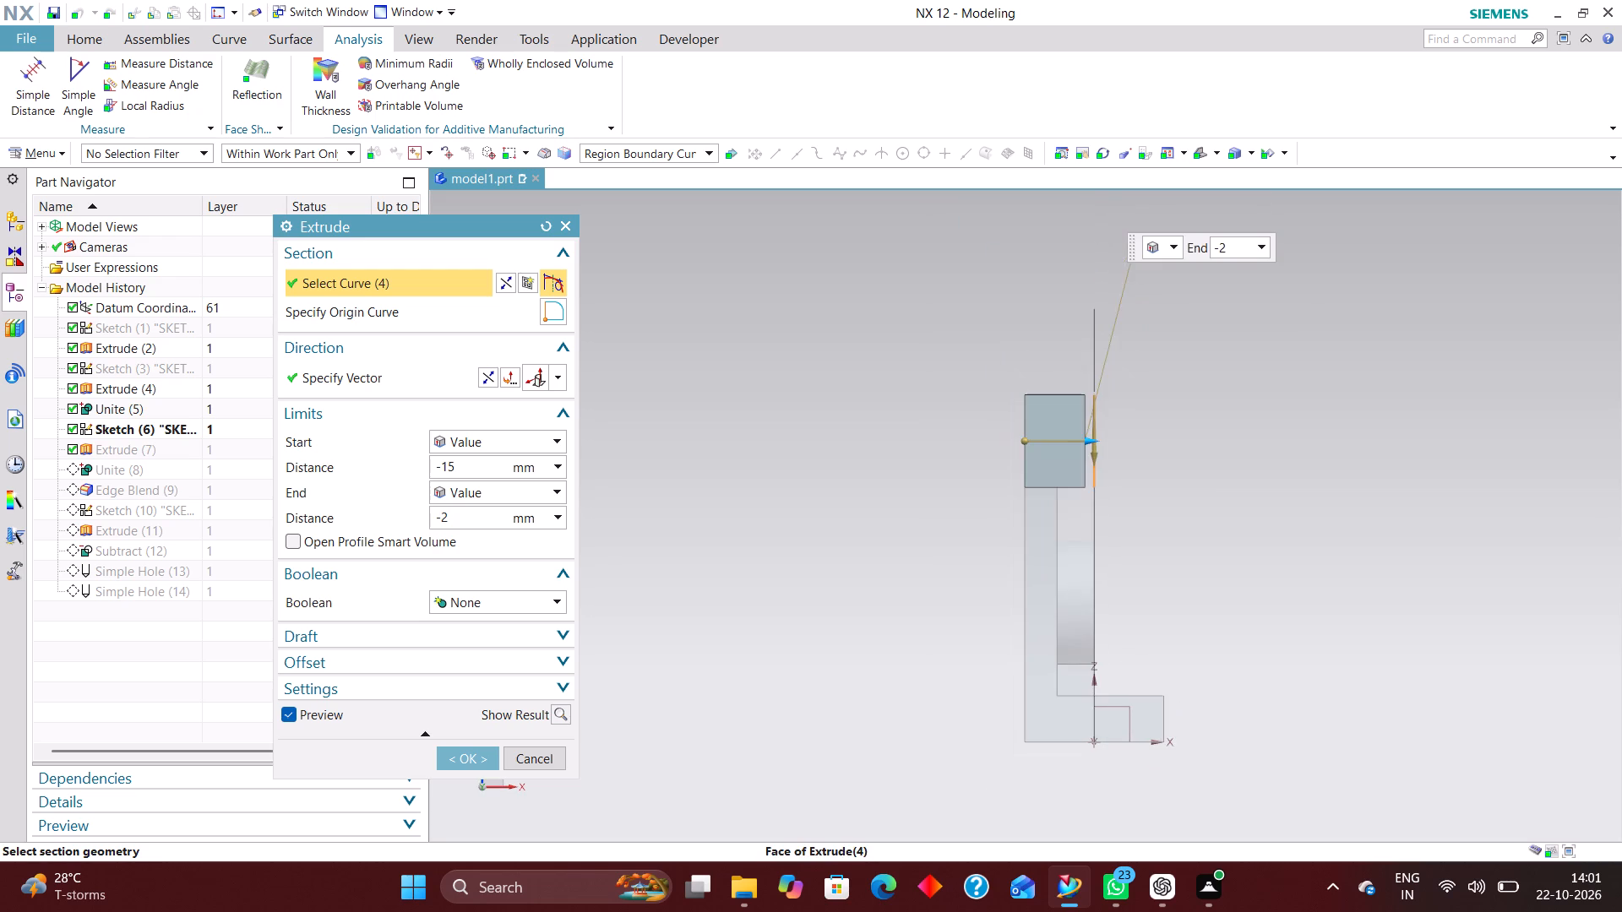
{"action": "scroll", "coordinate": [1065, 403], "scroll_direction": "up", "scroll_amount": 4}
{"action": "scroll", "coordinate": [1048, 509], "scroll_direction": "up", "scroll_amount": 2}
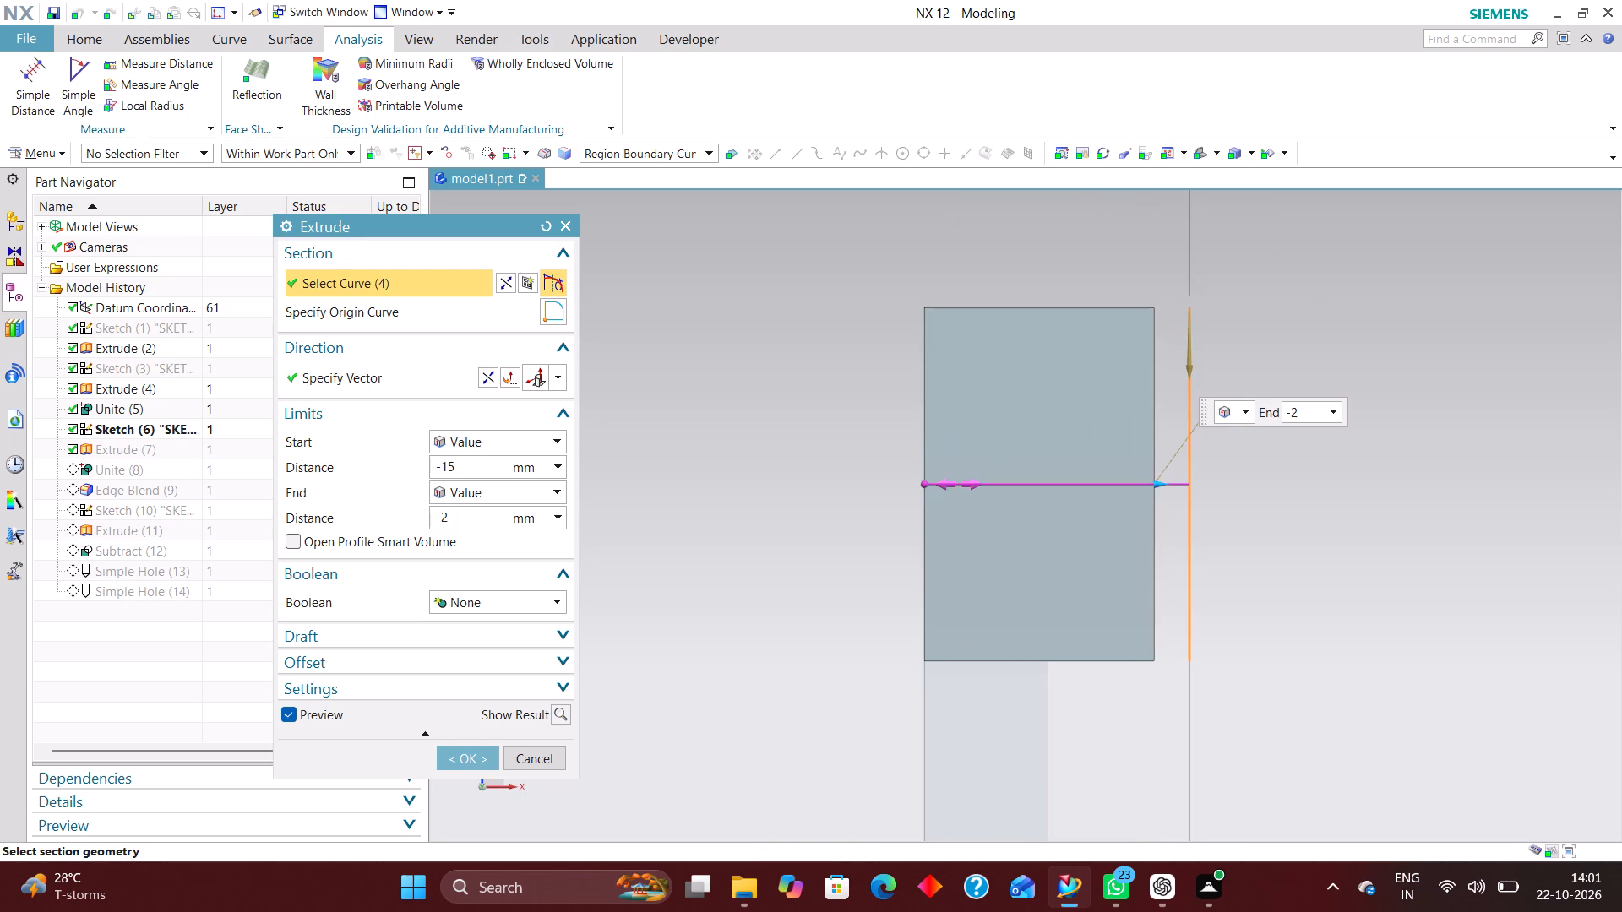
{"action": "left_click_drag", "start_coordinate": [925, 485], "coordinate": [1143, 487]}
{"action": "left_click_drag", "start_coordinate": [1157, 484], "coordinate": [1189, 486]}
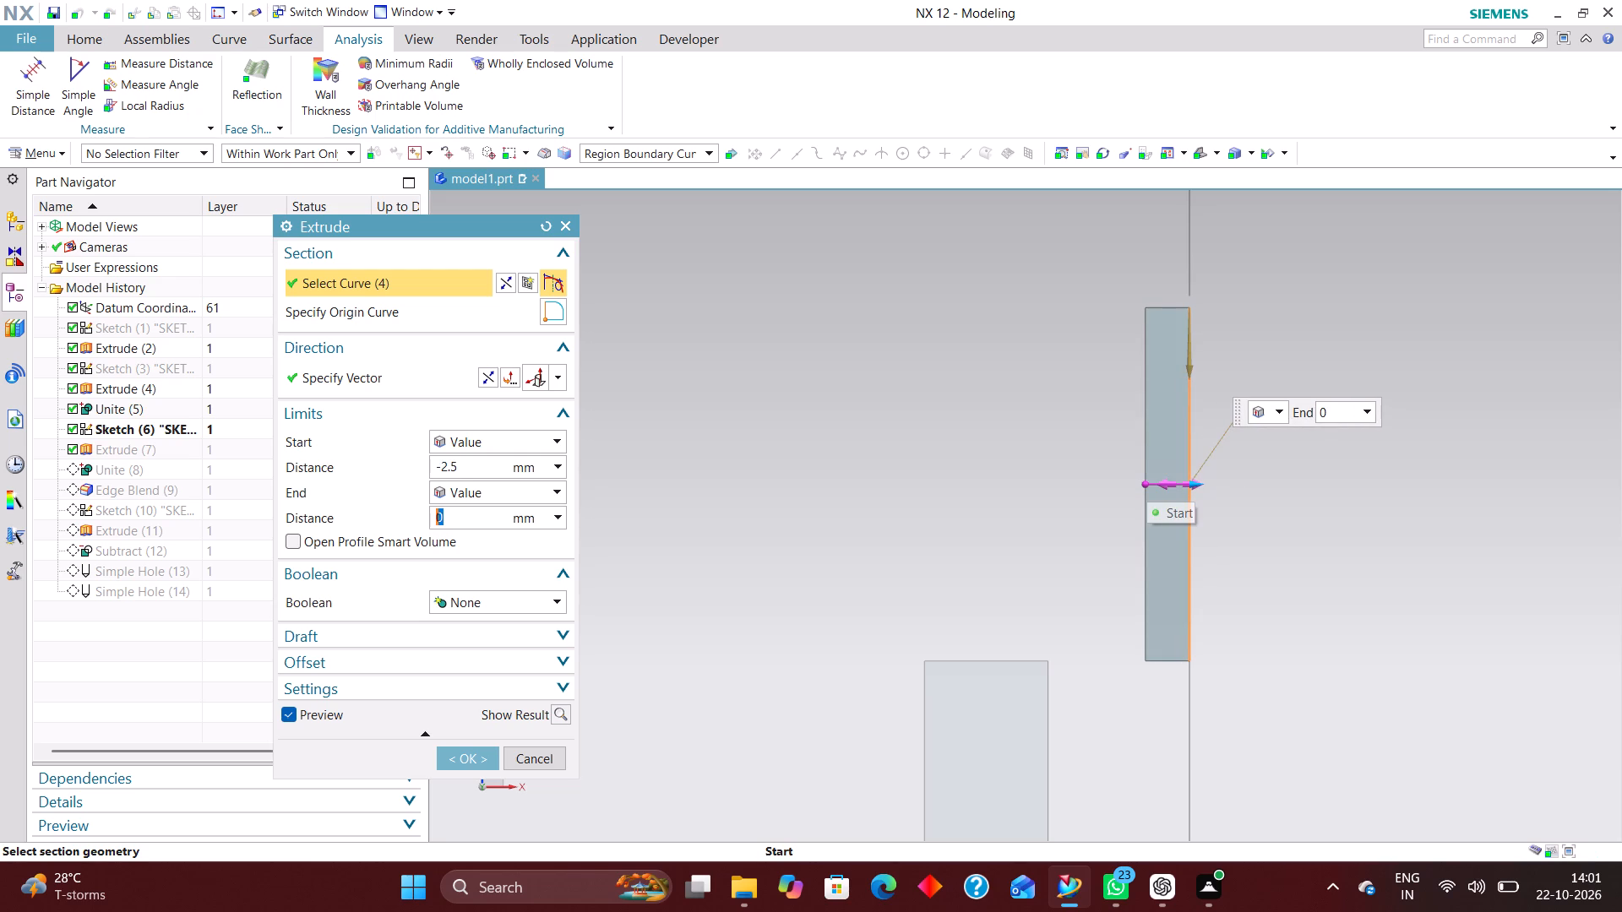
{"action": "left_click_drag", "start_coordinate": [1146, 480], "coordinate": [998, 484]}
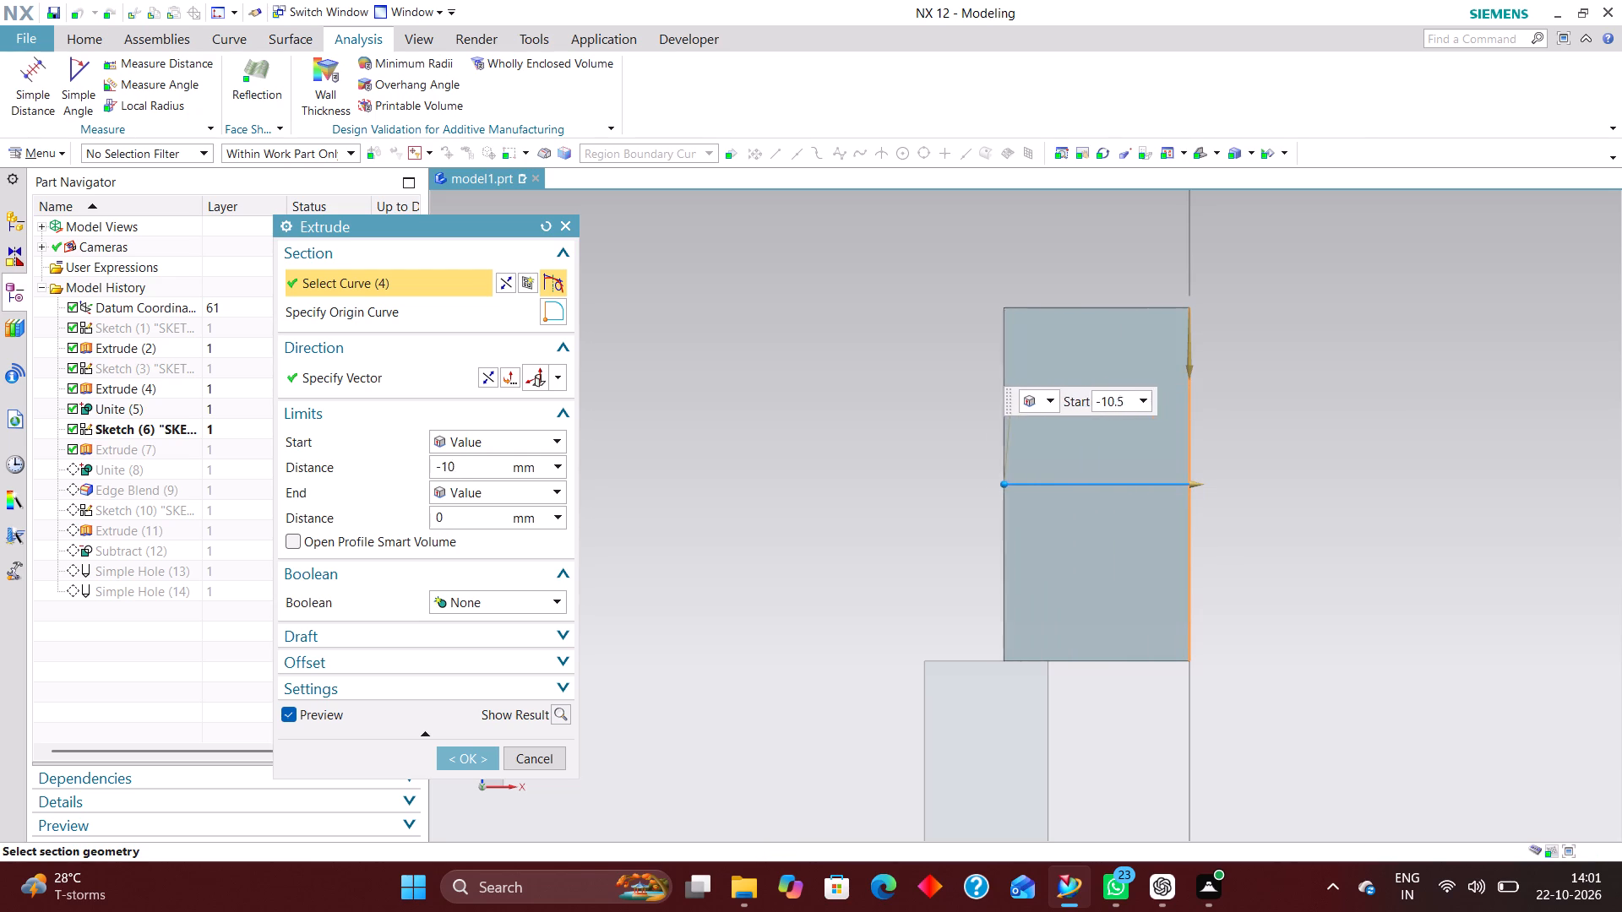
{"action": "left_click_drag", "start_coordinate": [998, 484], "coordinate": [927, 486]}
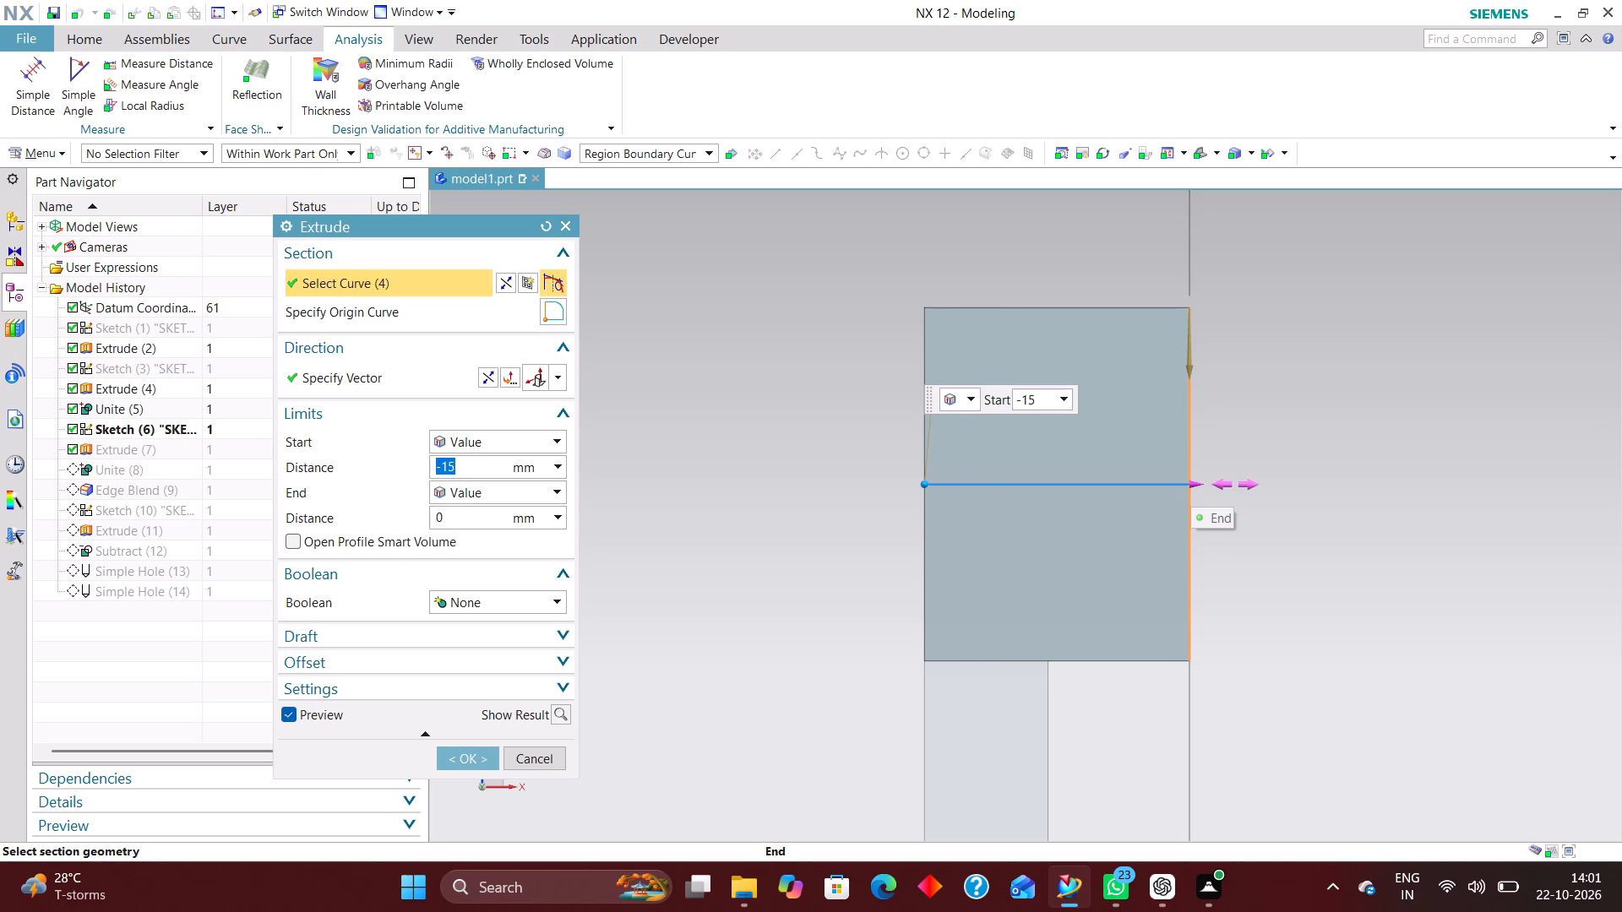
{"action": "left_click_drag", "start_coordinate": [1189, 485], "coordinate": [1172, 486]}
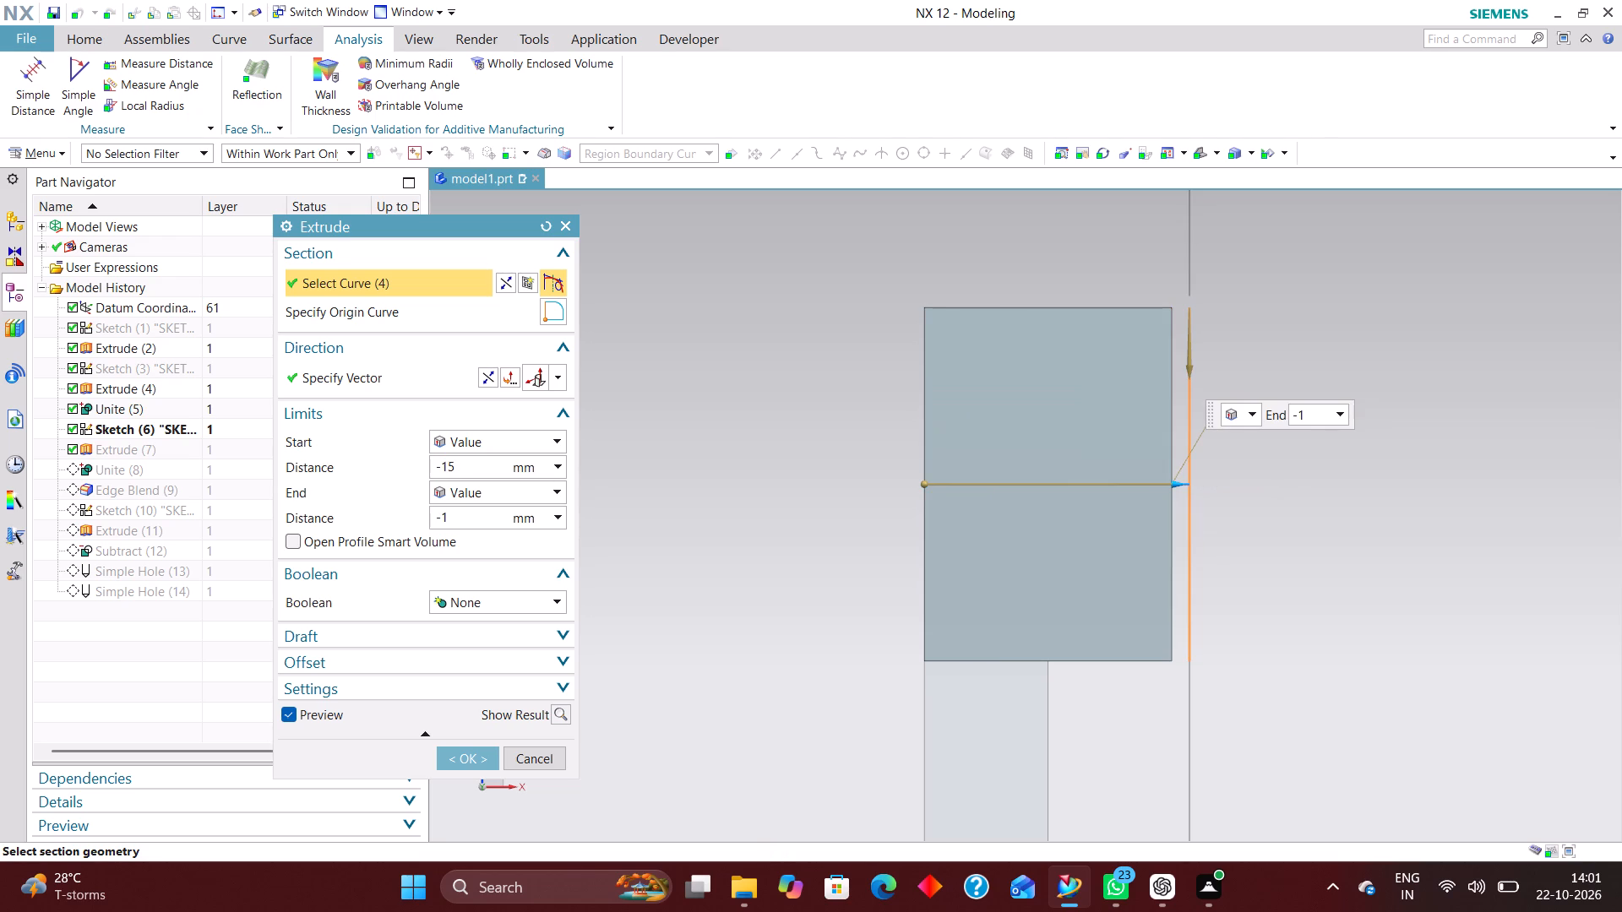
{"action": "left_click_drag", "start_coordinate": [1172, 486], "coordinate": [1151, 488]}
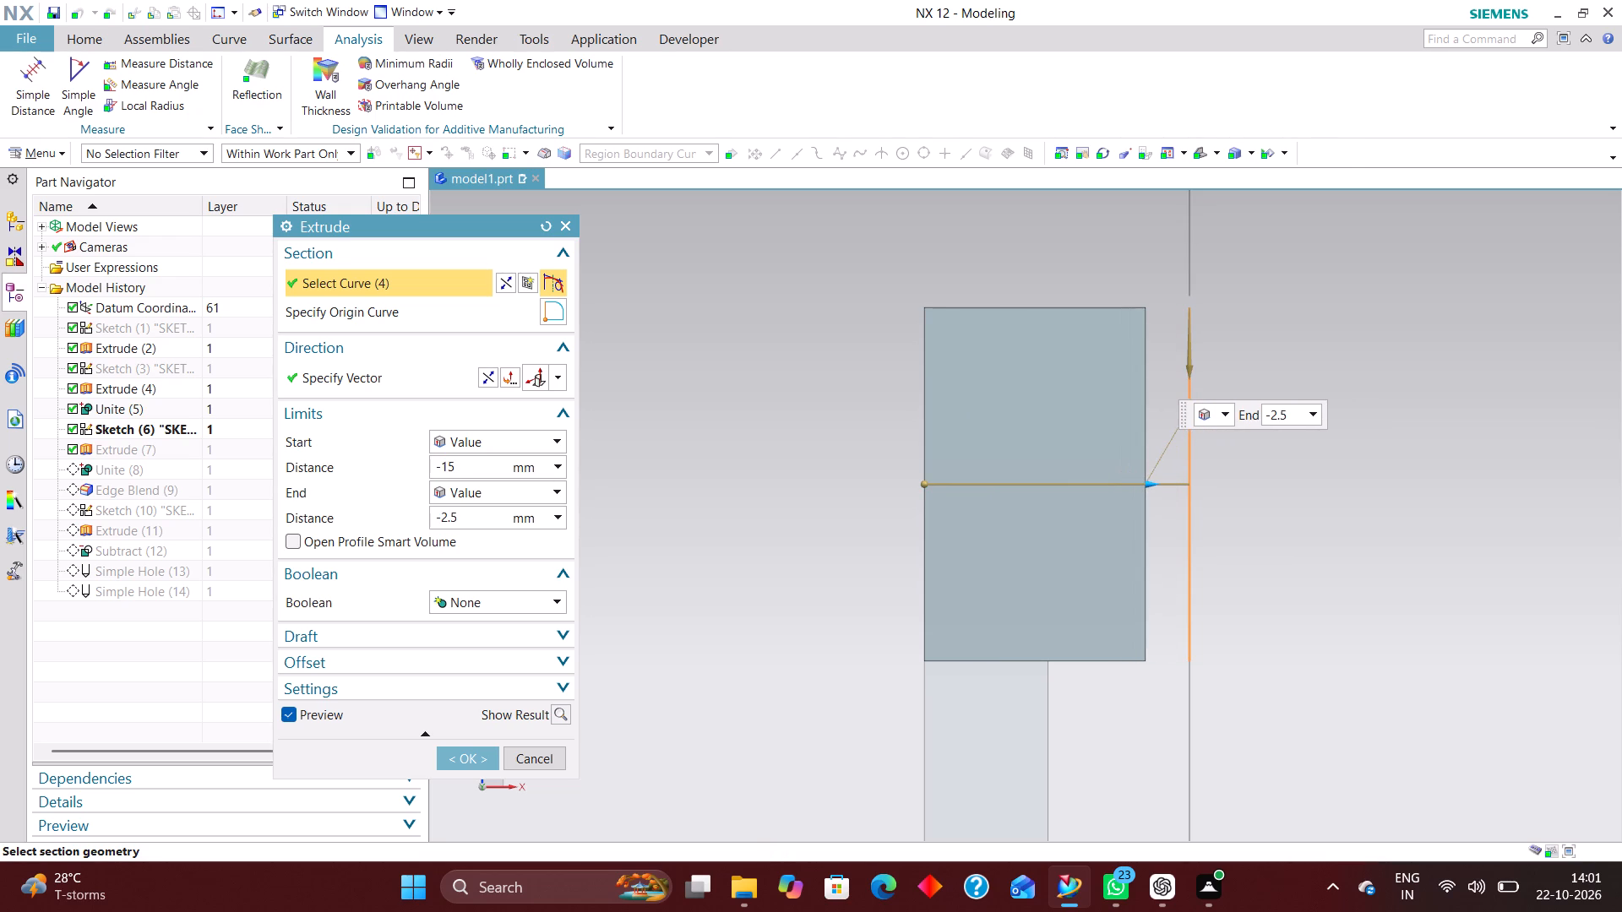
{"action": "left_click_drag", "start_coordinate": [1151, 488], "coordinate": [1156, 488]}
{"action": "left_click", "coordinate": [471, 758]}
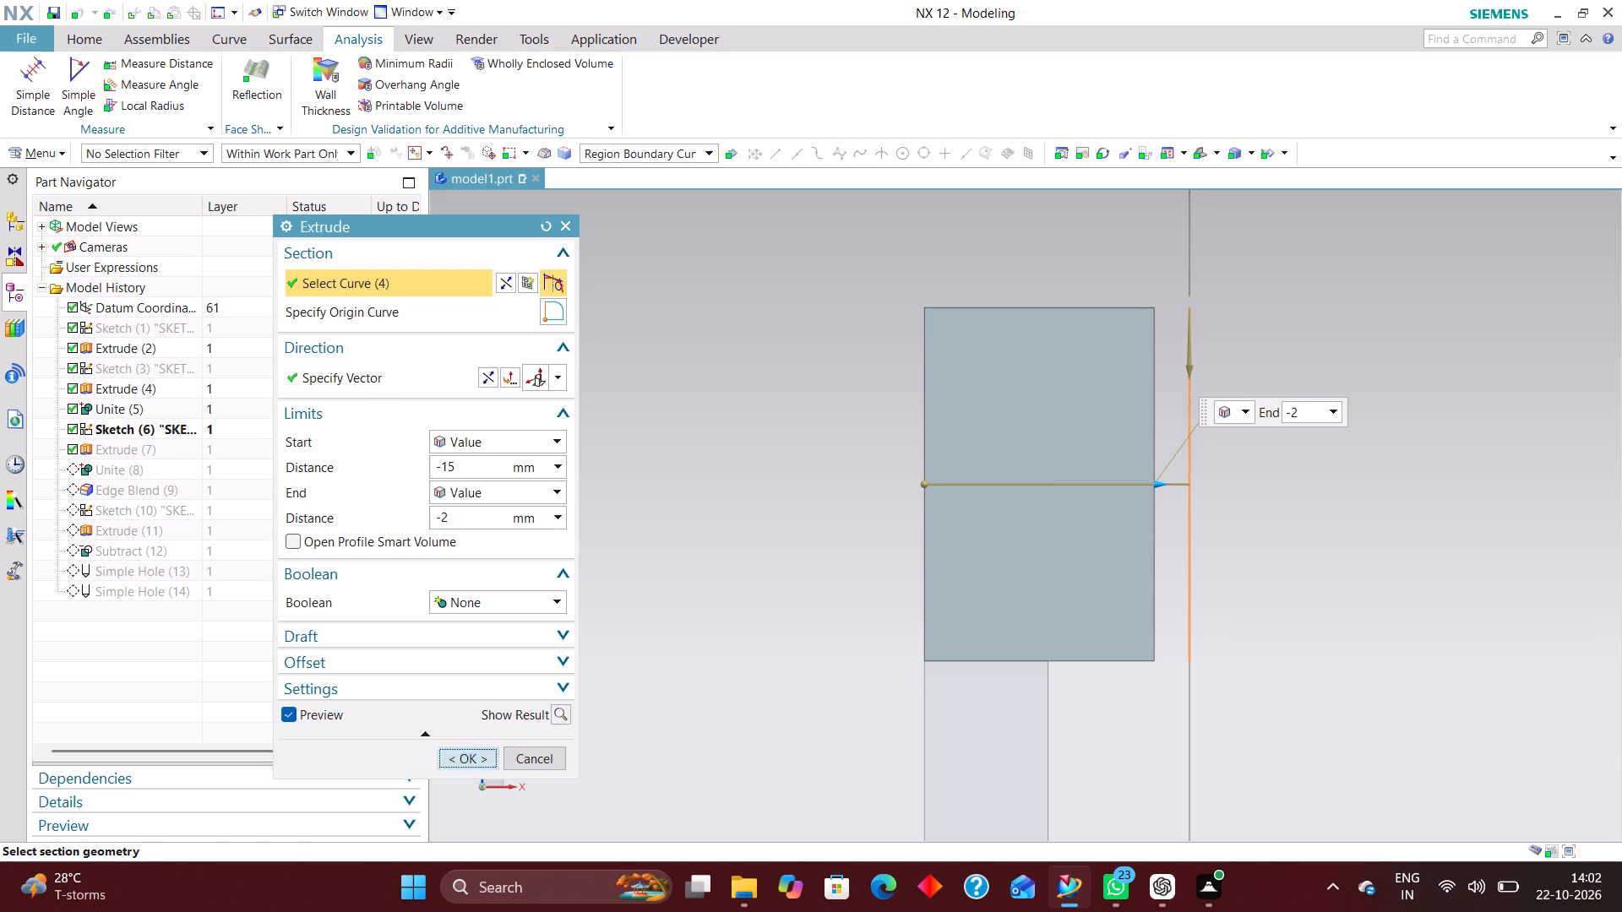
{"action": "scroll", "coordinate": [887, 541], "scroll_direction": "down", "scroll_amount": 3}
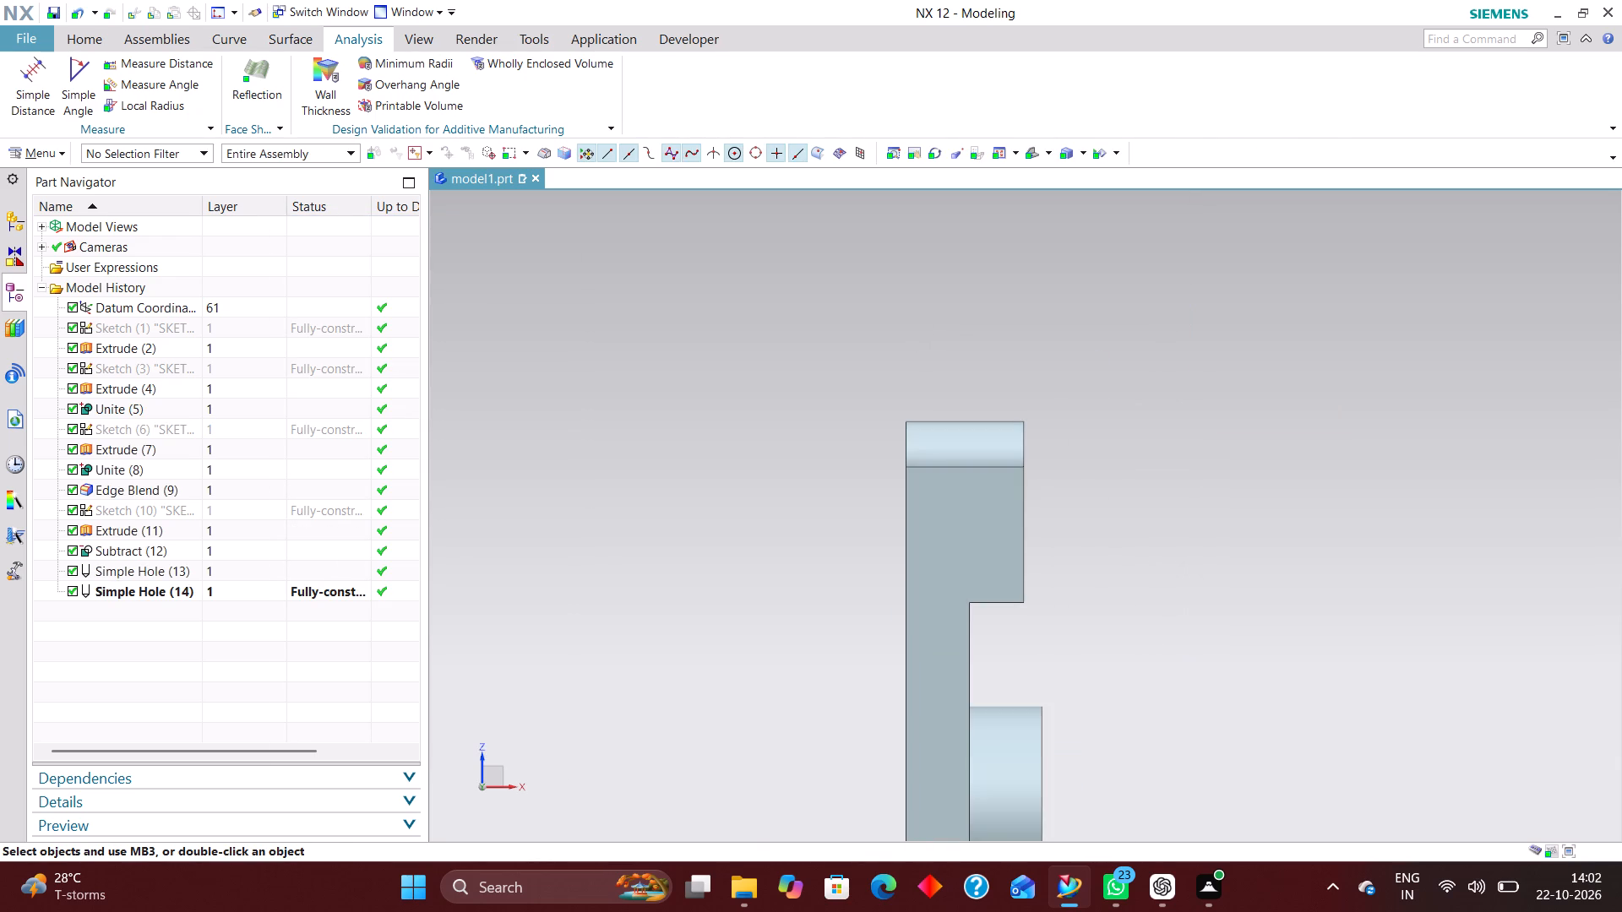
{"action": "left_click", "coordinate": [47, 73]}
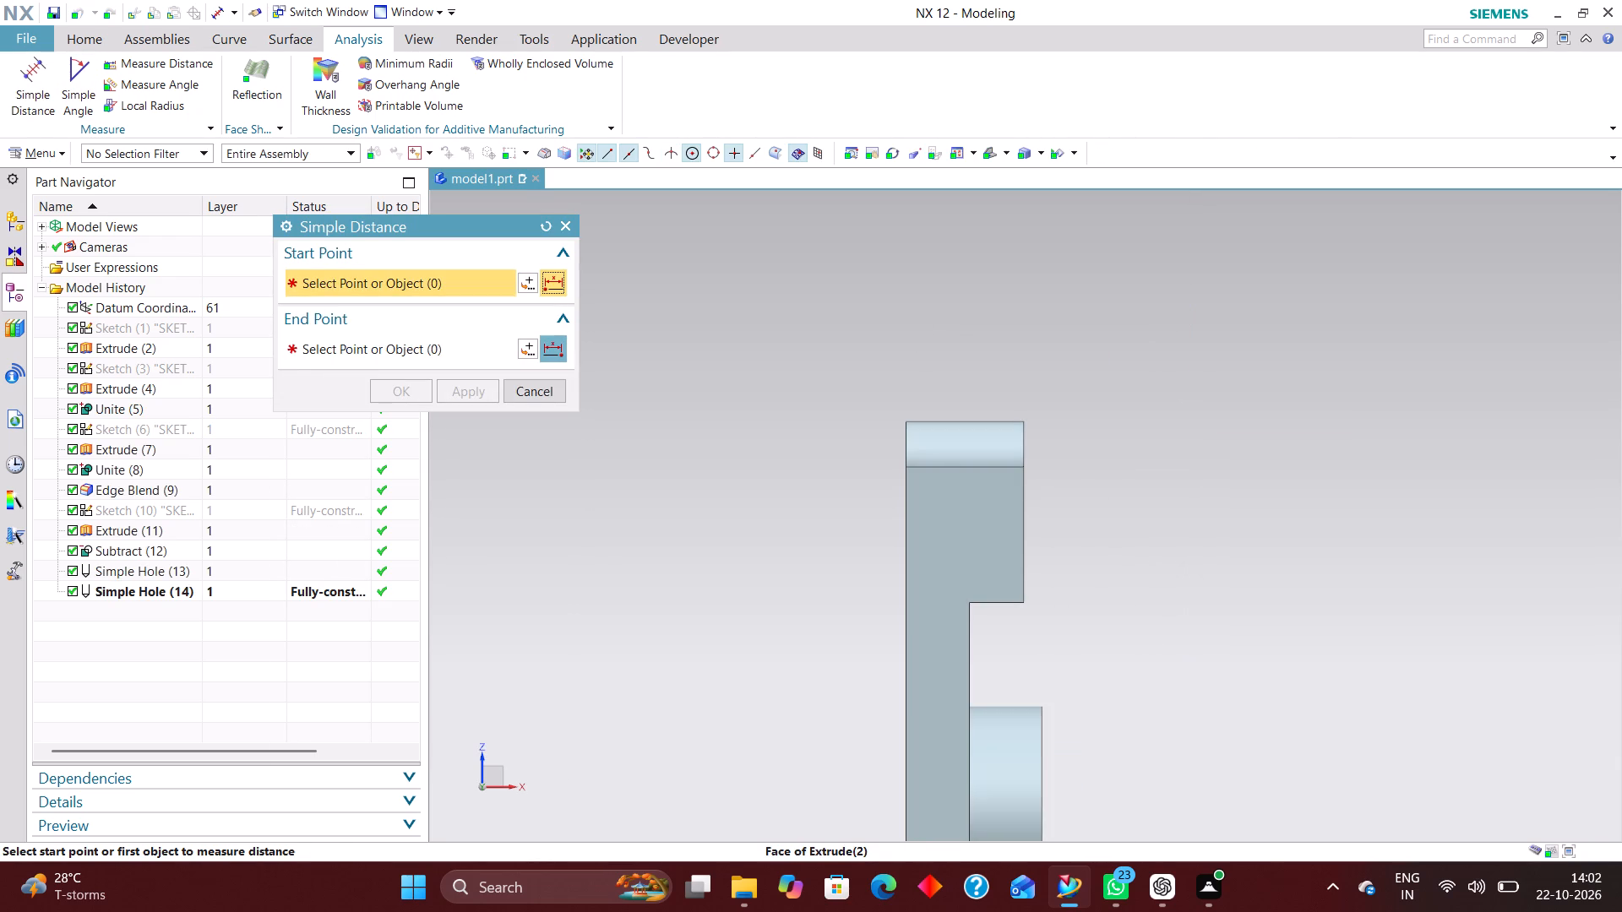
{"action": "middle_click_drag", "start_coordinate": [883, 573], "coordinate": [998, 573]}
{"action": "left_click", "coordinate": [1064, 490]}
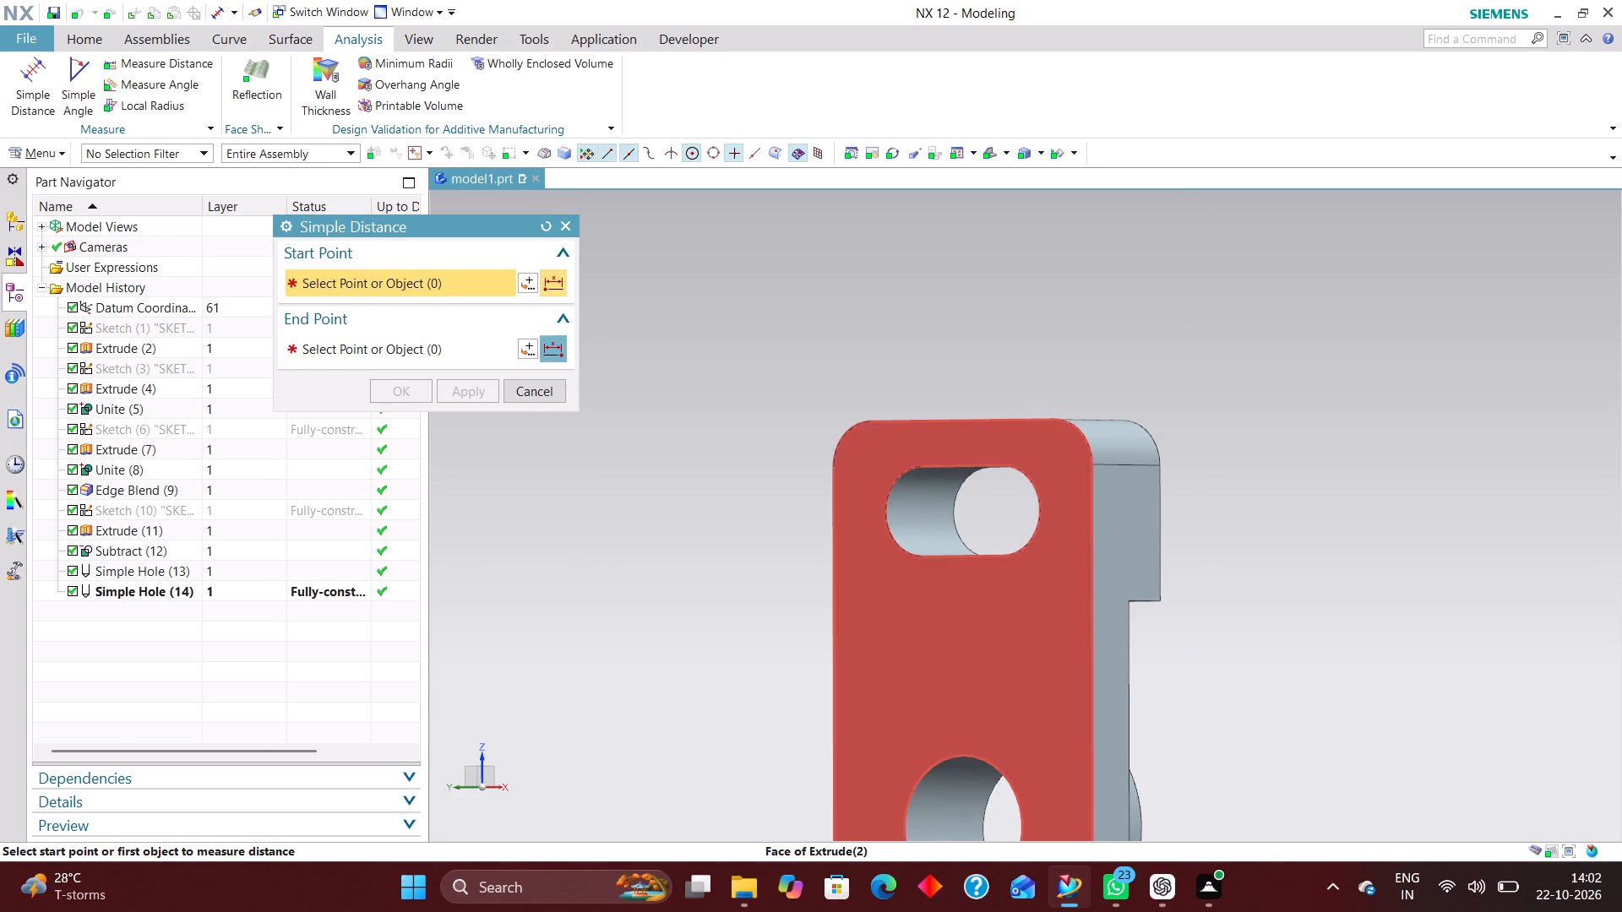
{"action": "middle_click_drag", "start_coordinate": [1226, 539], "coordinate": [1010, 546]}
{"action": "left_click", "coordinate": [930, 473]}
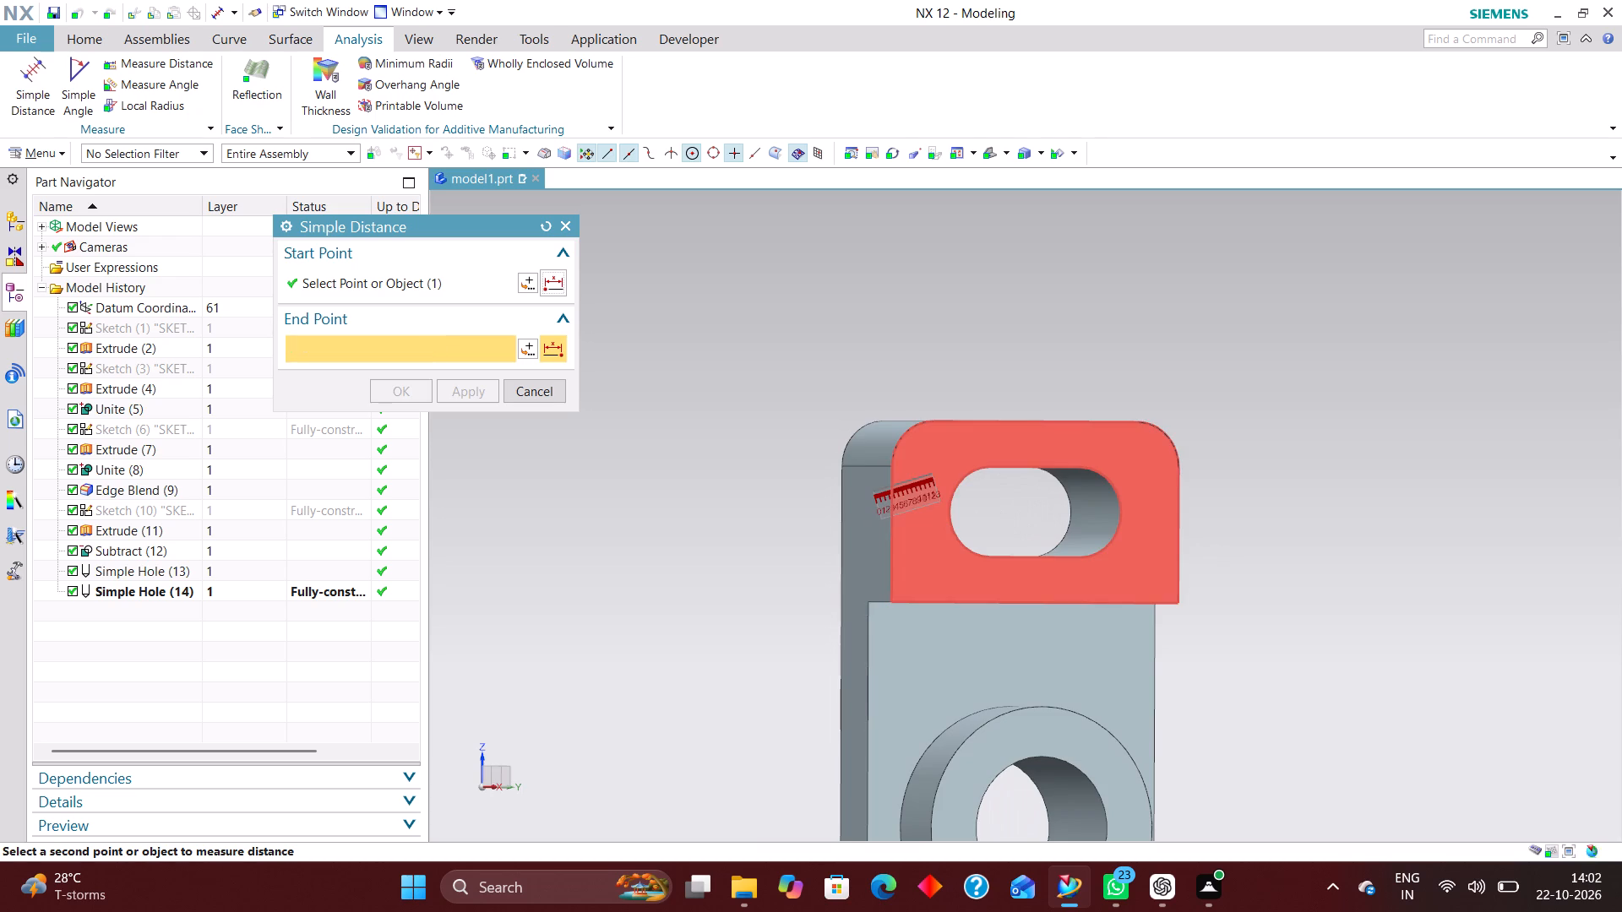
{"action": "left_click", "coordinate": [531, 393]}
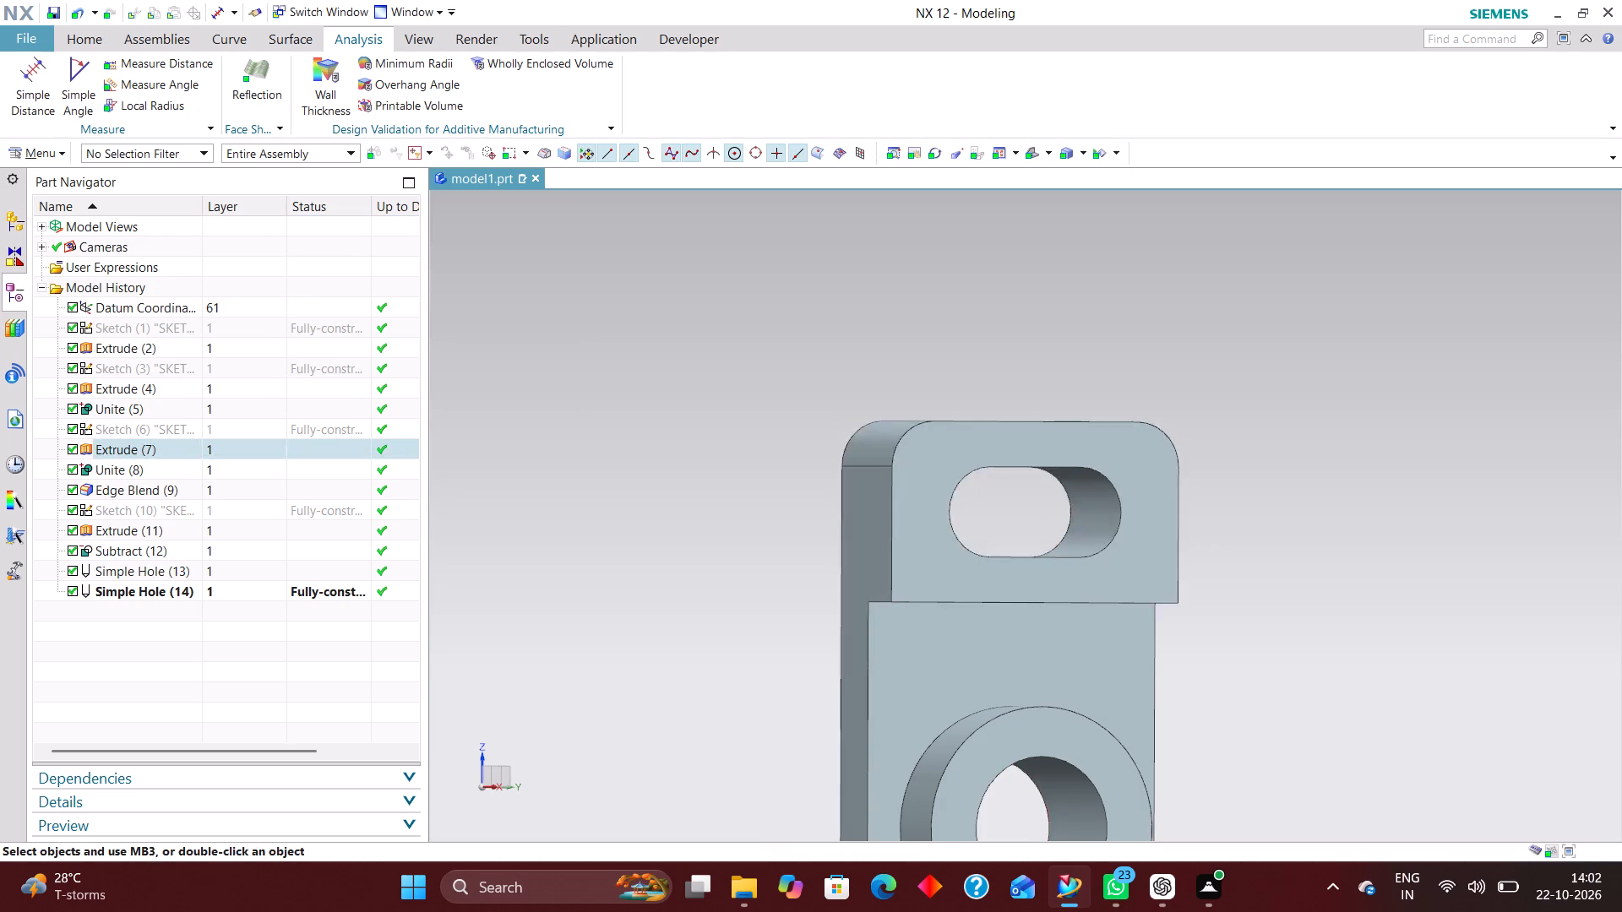
Group the boss bore and the base hole features into a top-level feature group named HOLES.
{"action": "scroll", "coordinate": [826, 497], "scroll_direction": "down", "scroll_amount": 2}
{"action": "middle_click_drag", "start_coordinate": [774, 546], "coordinate": [814, 540]}
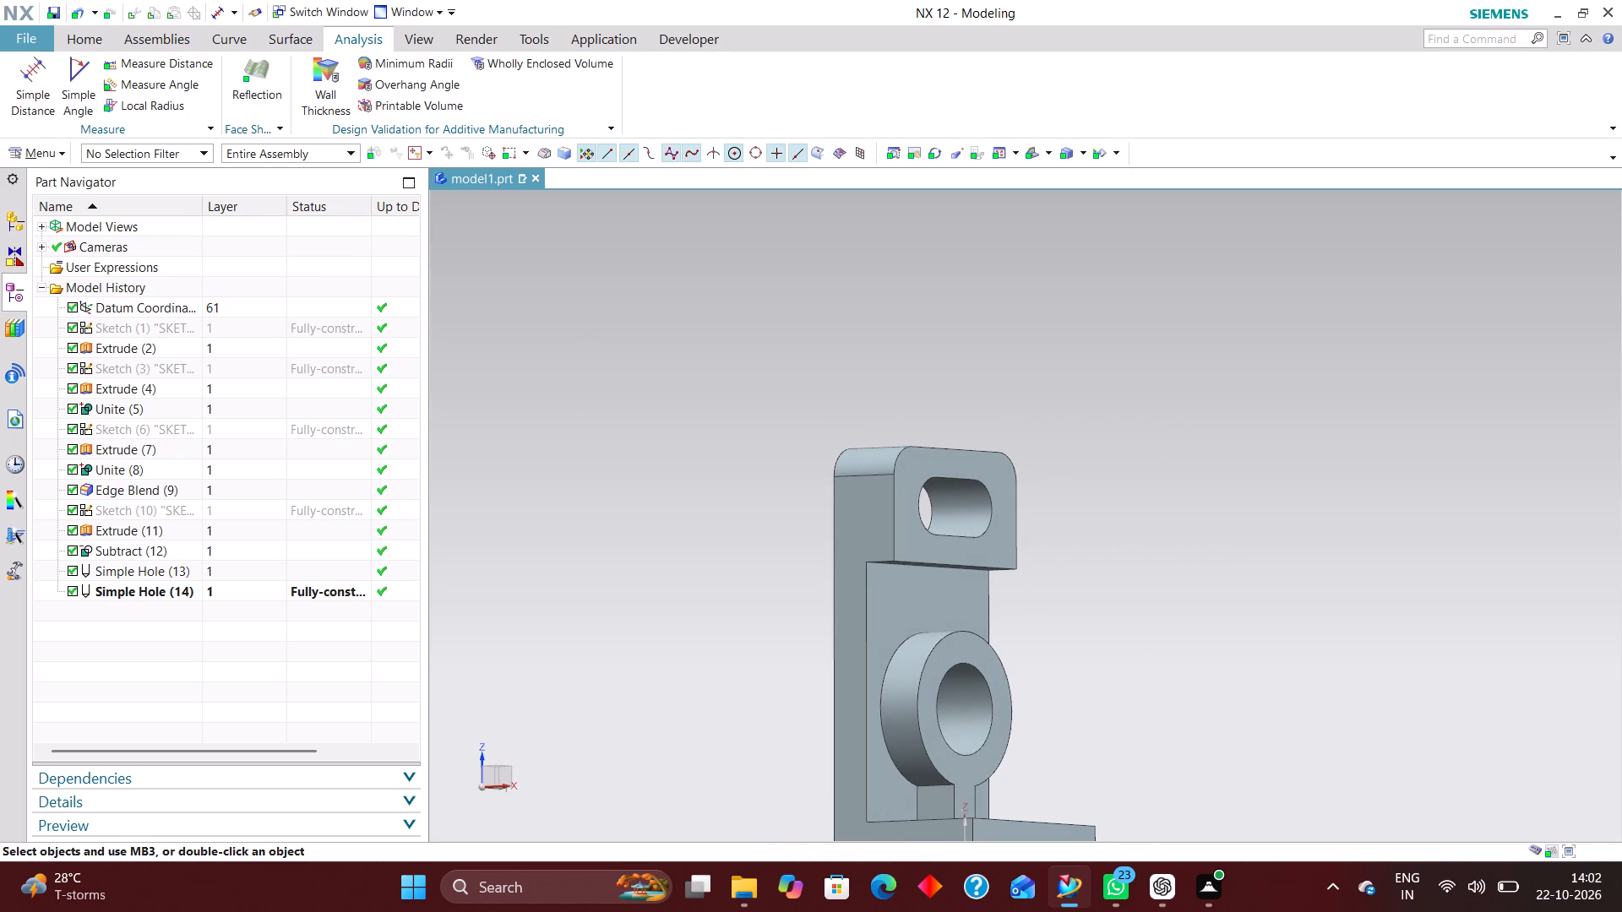
{"action": "scroll", "coordinate": [874, 540], "scroll_direction": "down", "scroll_amount": 3}
{"action": "key", "text": "End"}
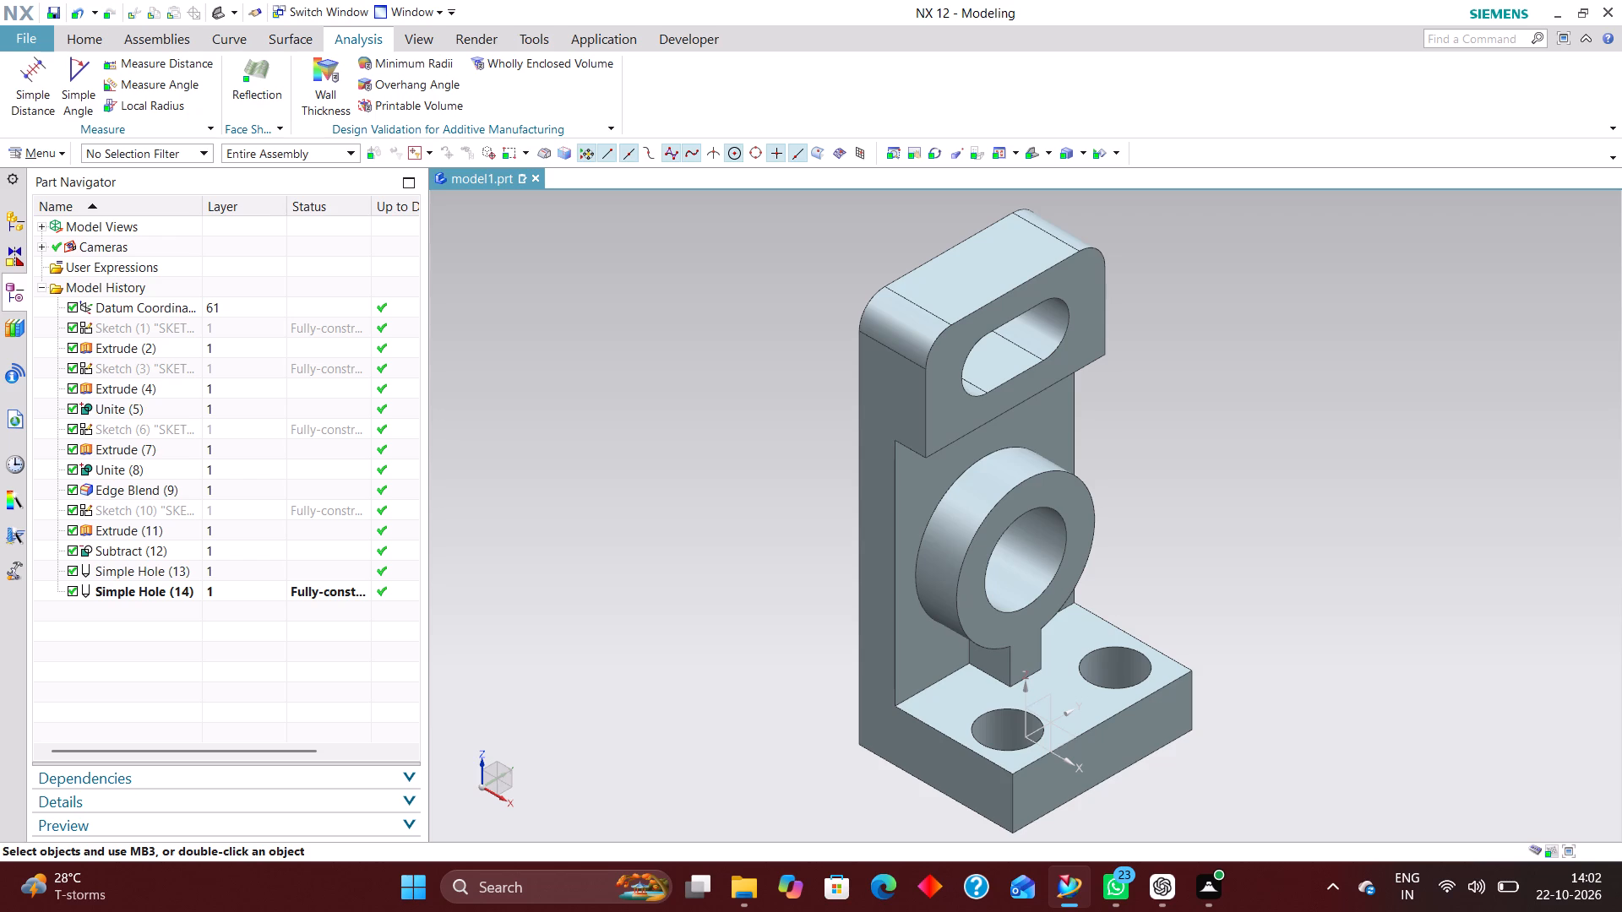
{"action": "left_click", "coordinate": [84, 35]}
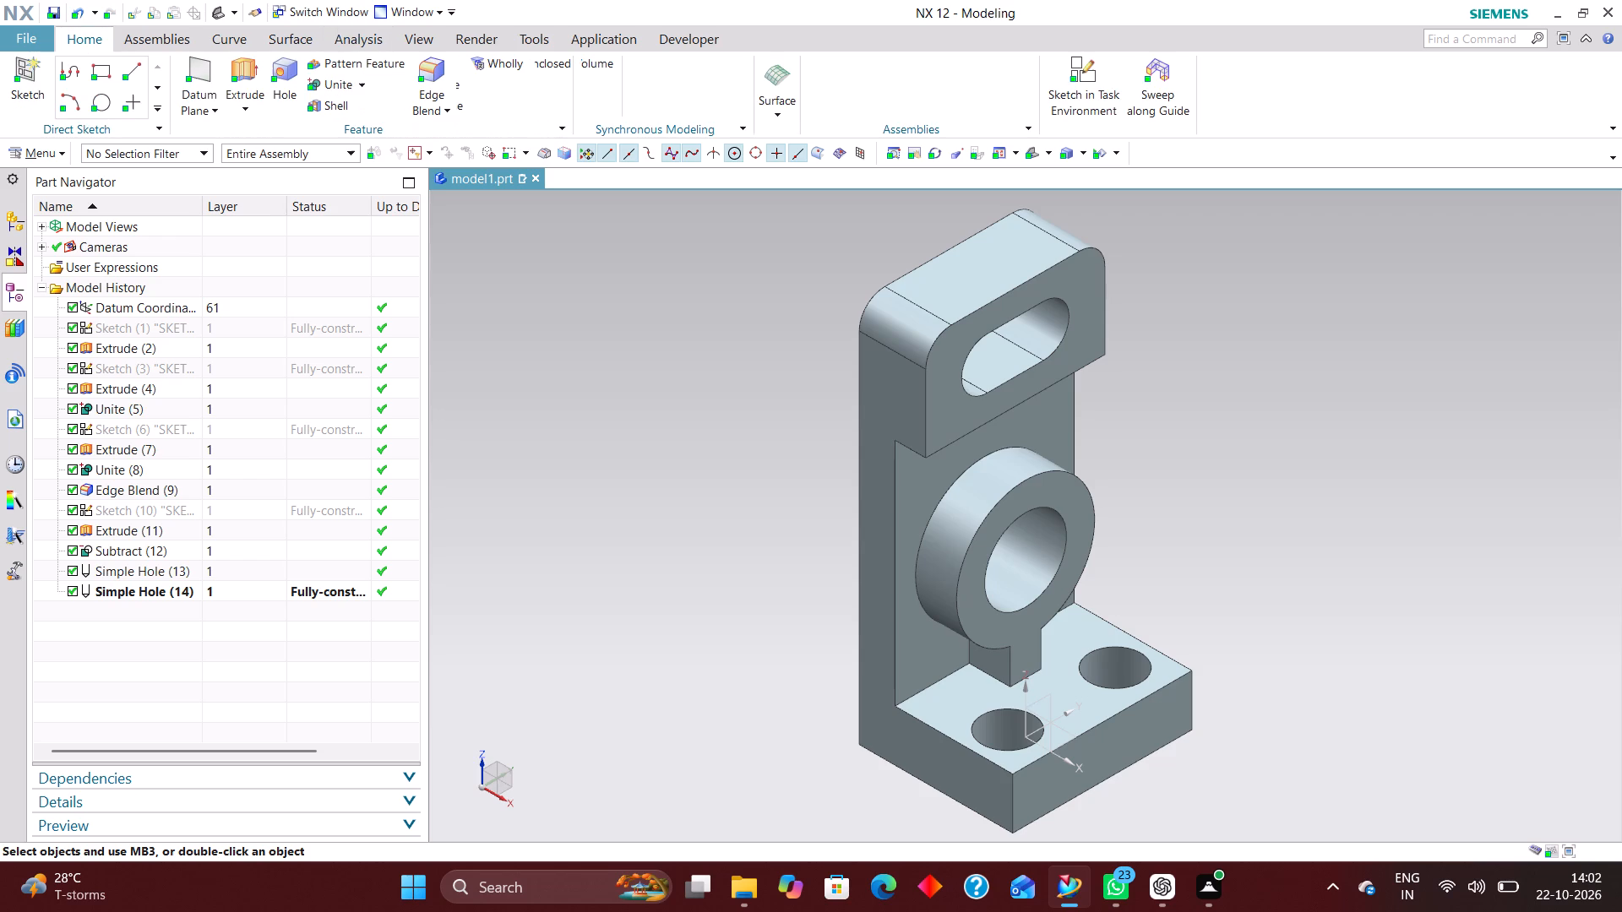
{"action": "left_click", "coordinate": [169, 577]}
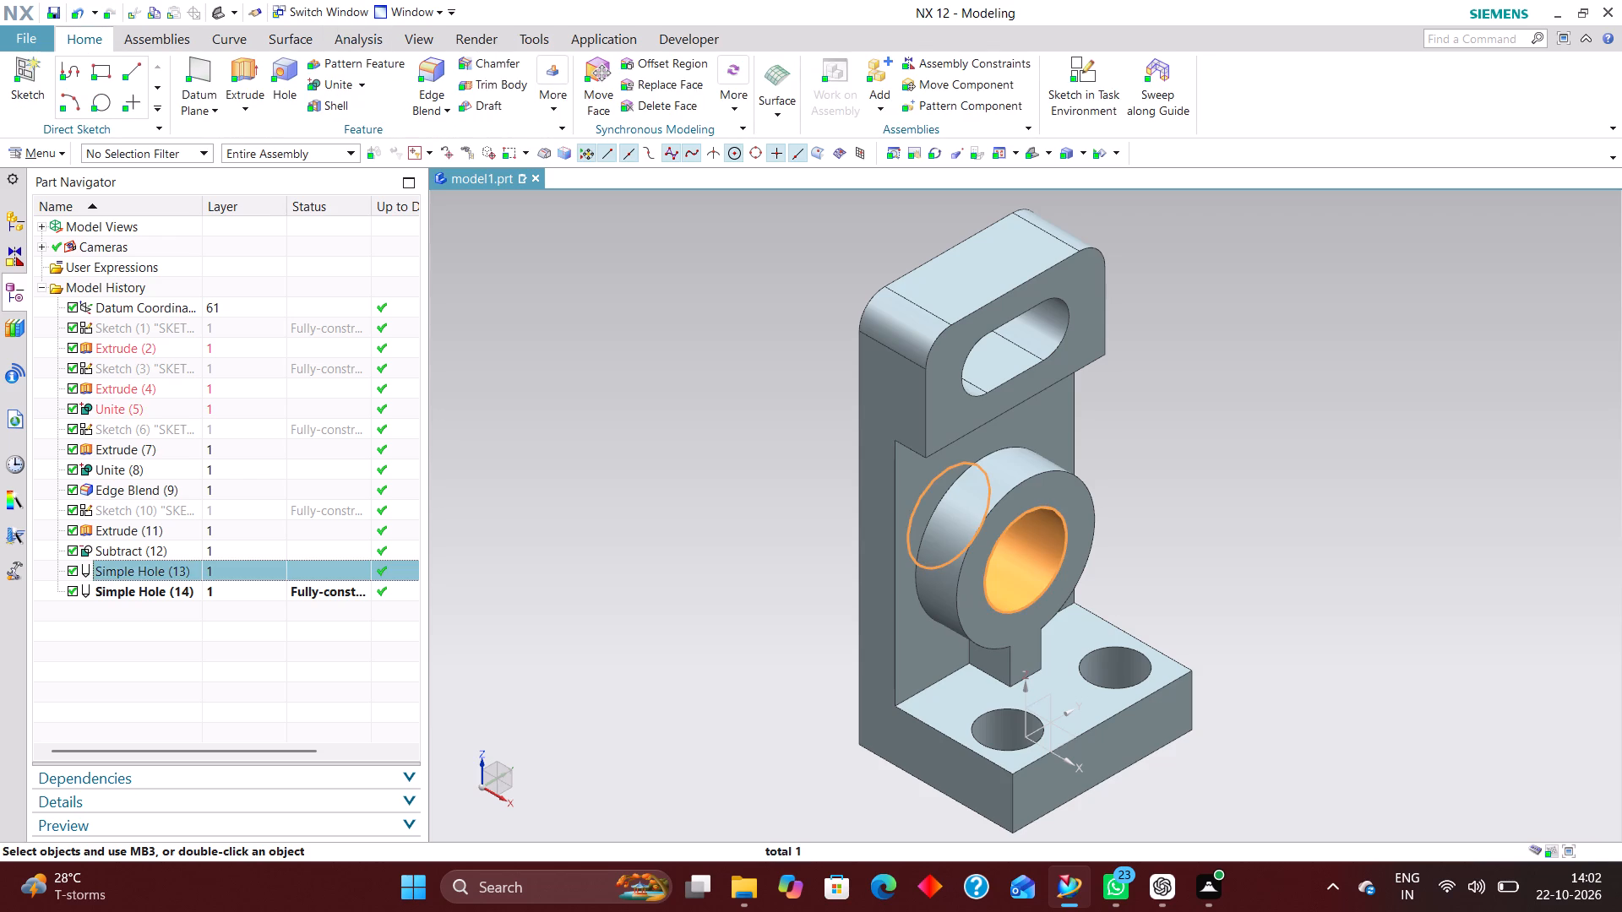
{"action": "left_click", "coordinate": [226, 590], "text": "ctrl"}
{"action": "right_click", "coordinate": [226, 590]}
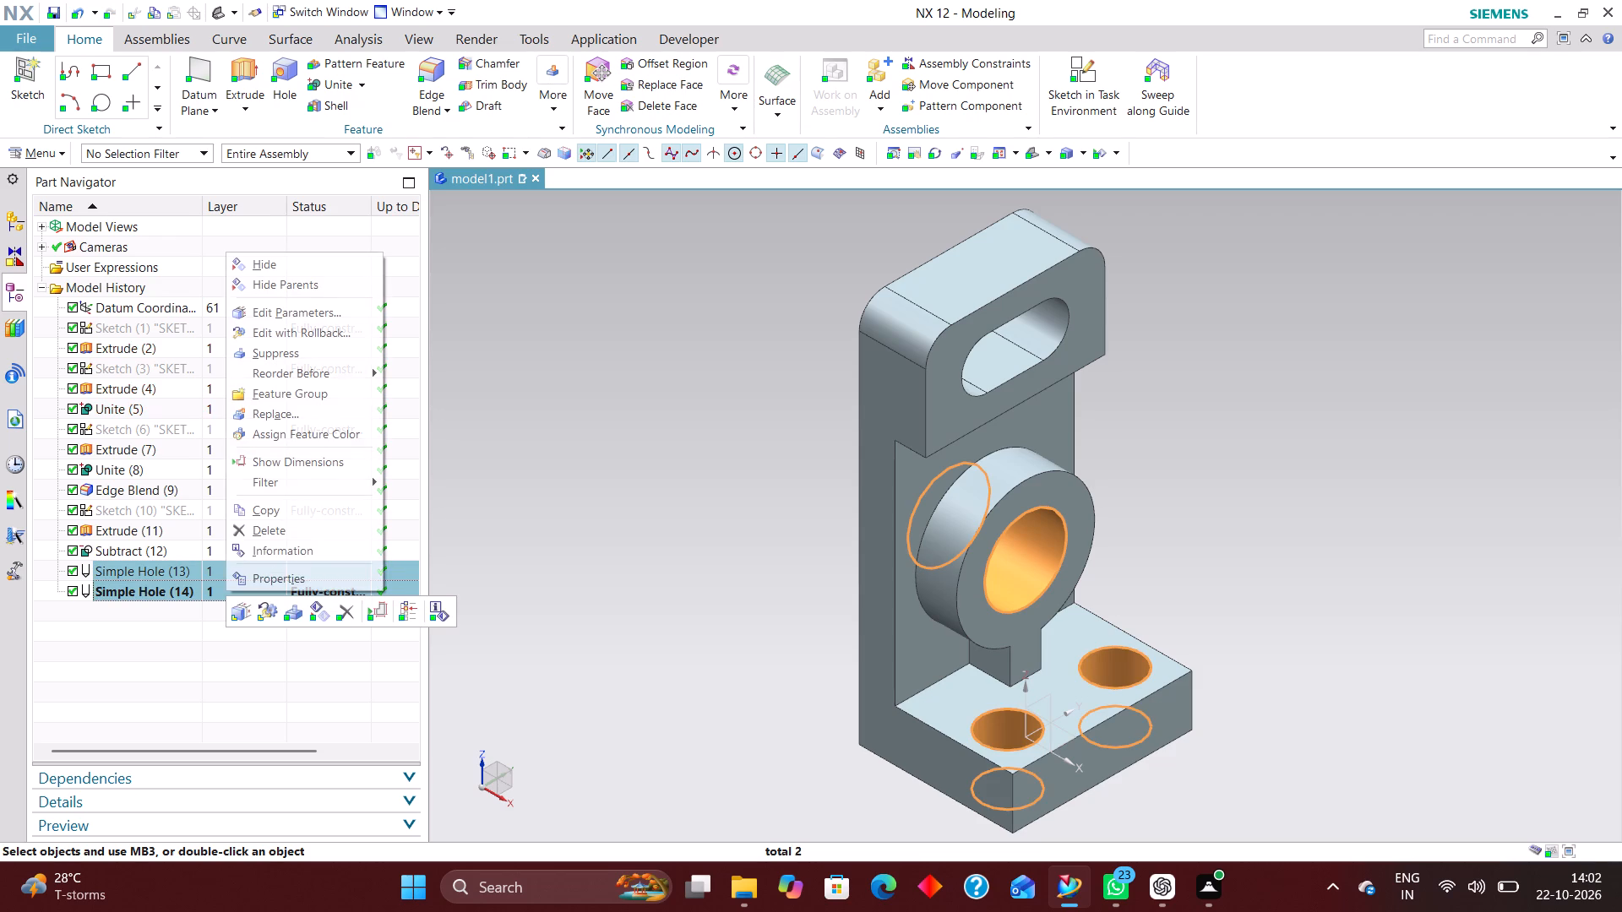
{"action": "left_click", "coordinate": [285, 393]}
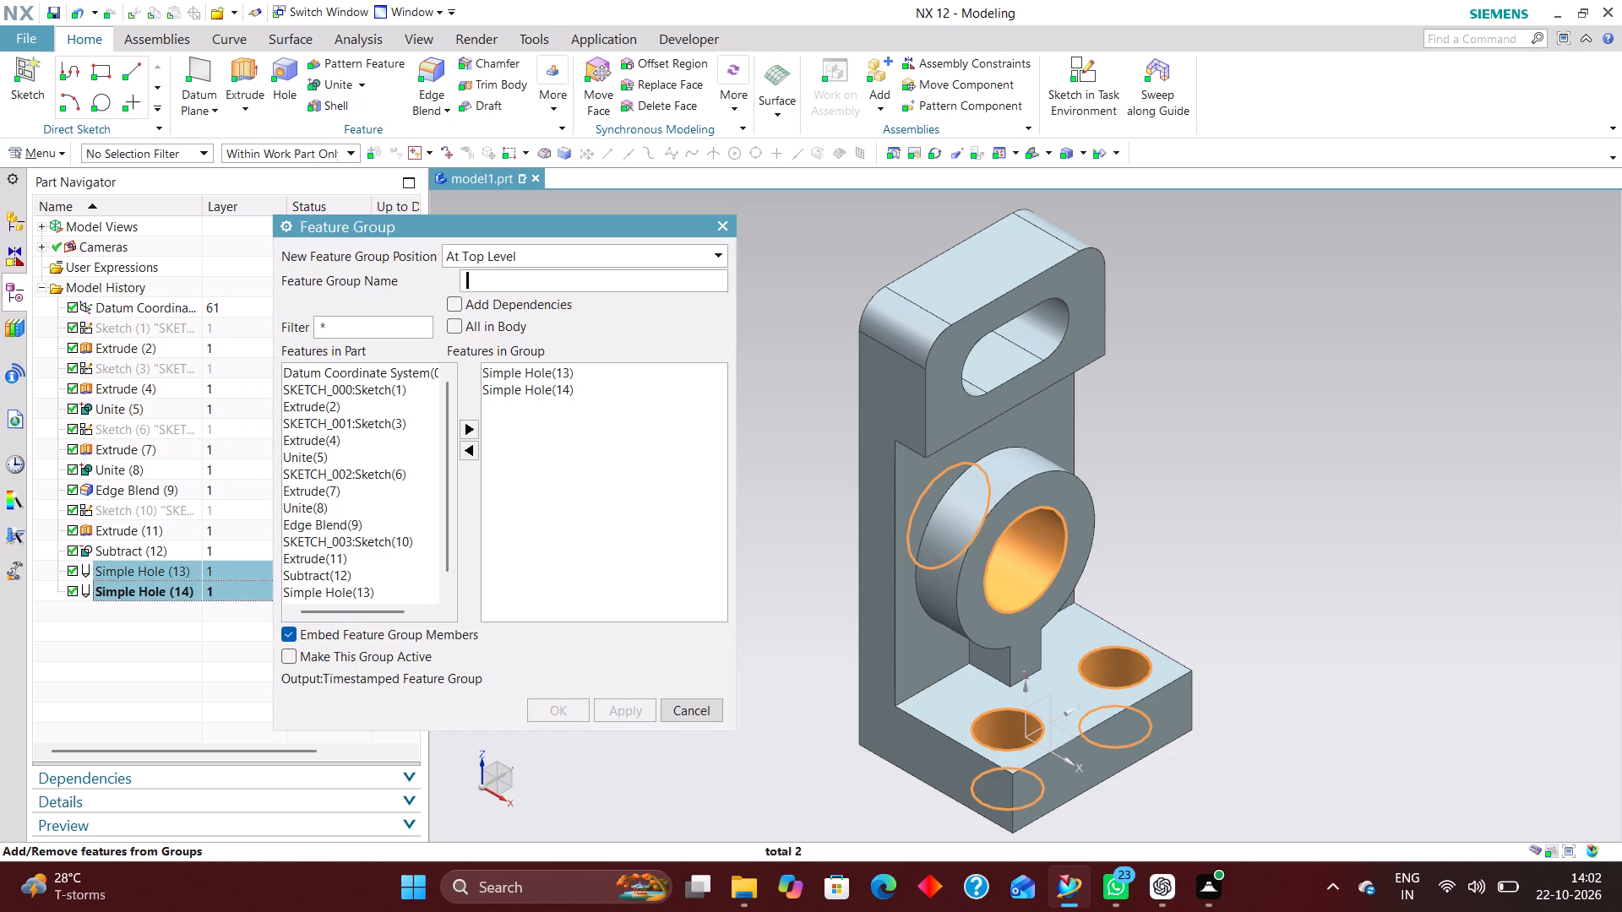
{"action": "key", "text": "shift+h"}
{"action": "type", "text": "OLES"}
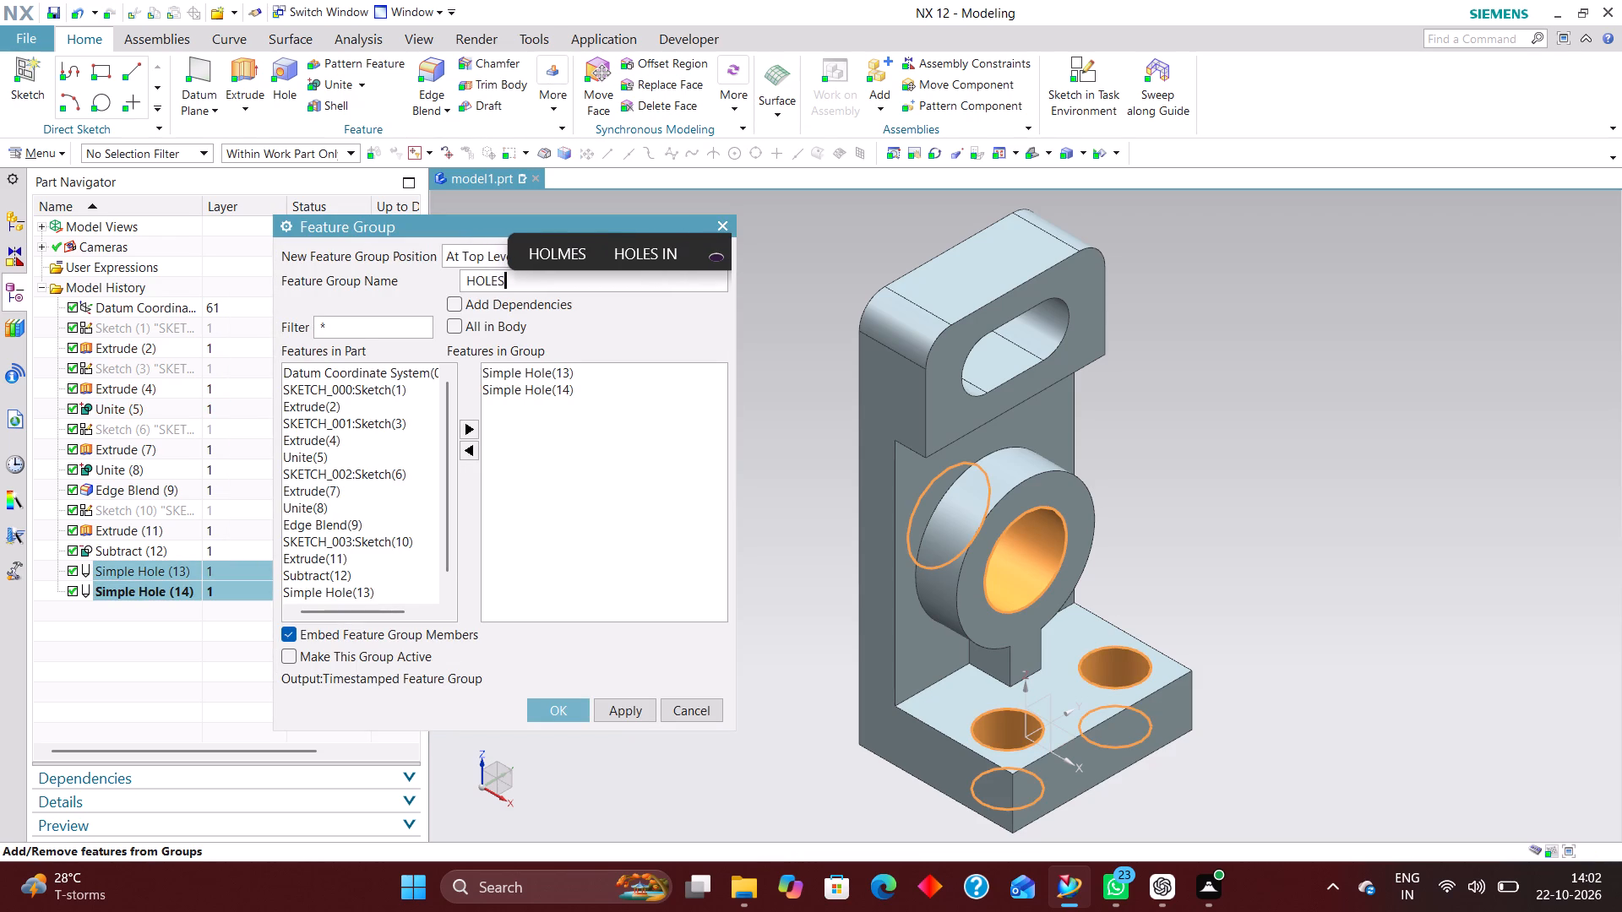
{"action": "key", "text": "Return"}
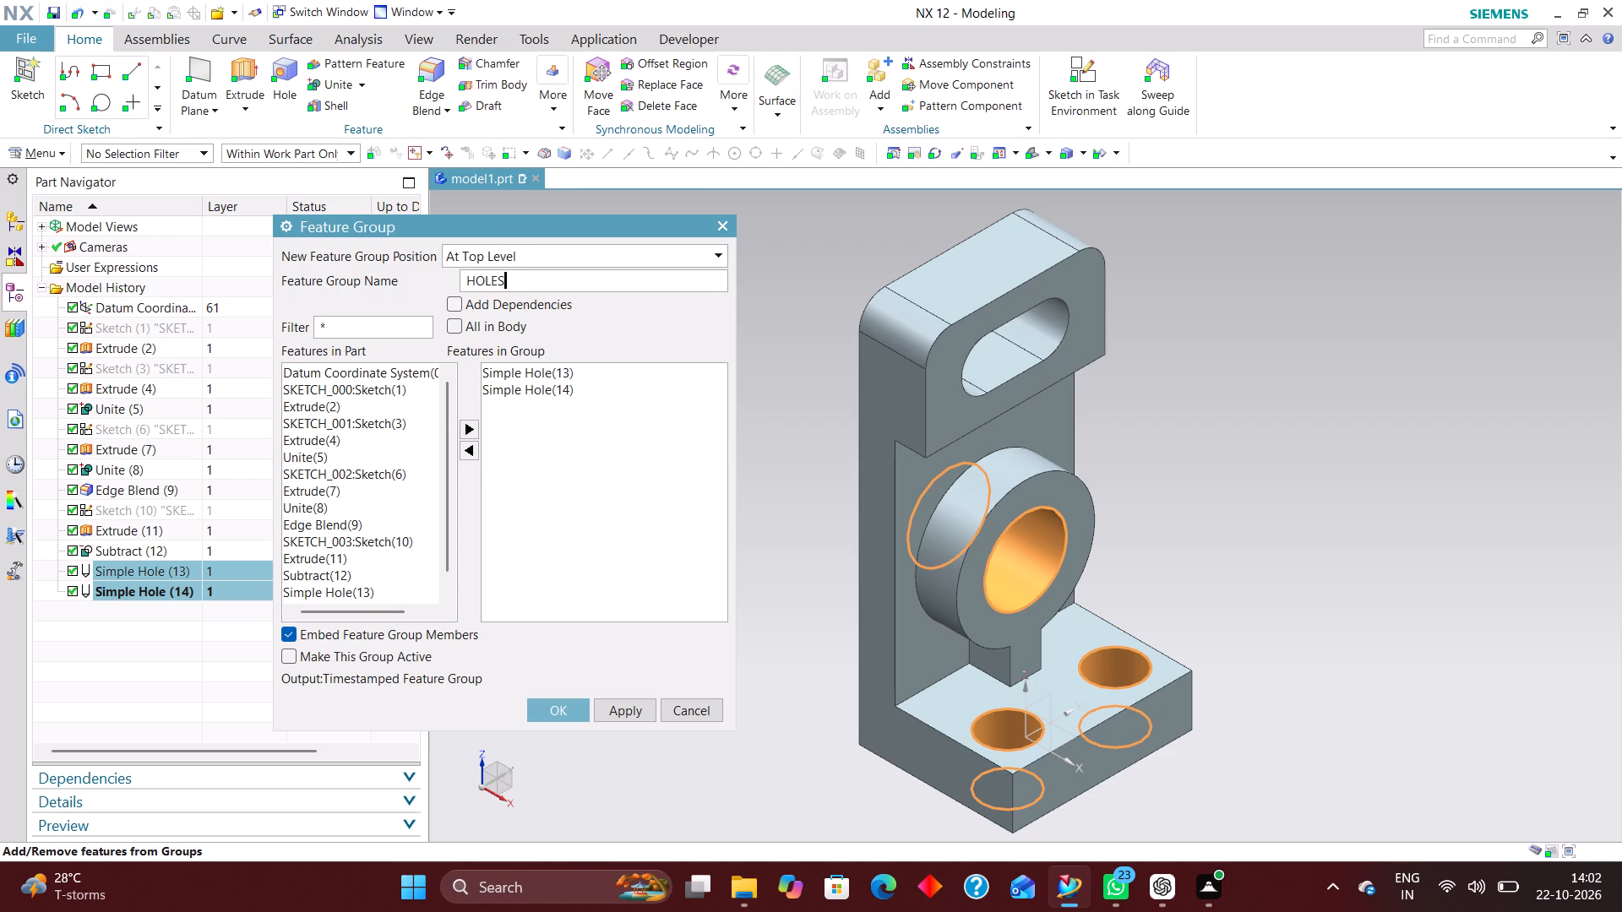
{"action": "left_click", "coordinate": [553, 707]}
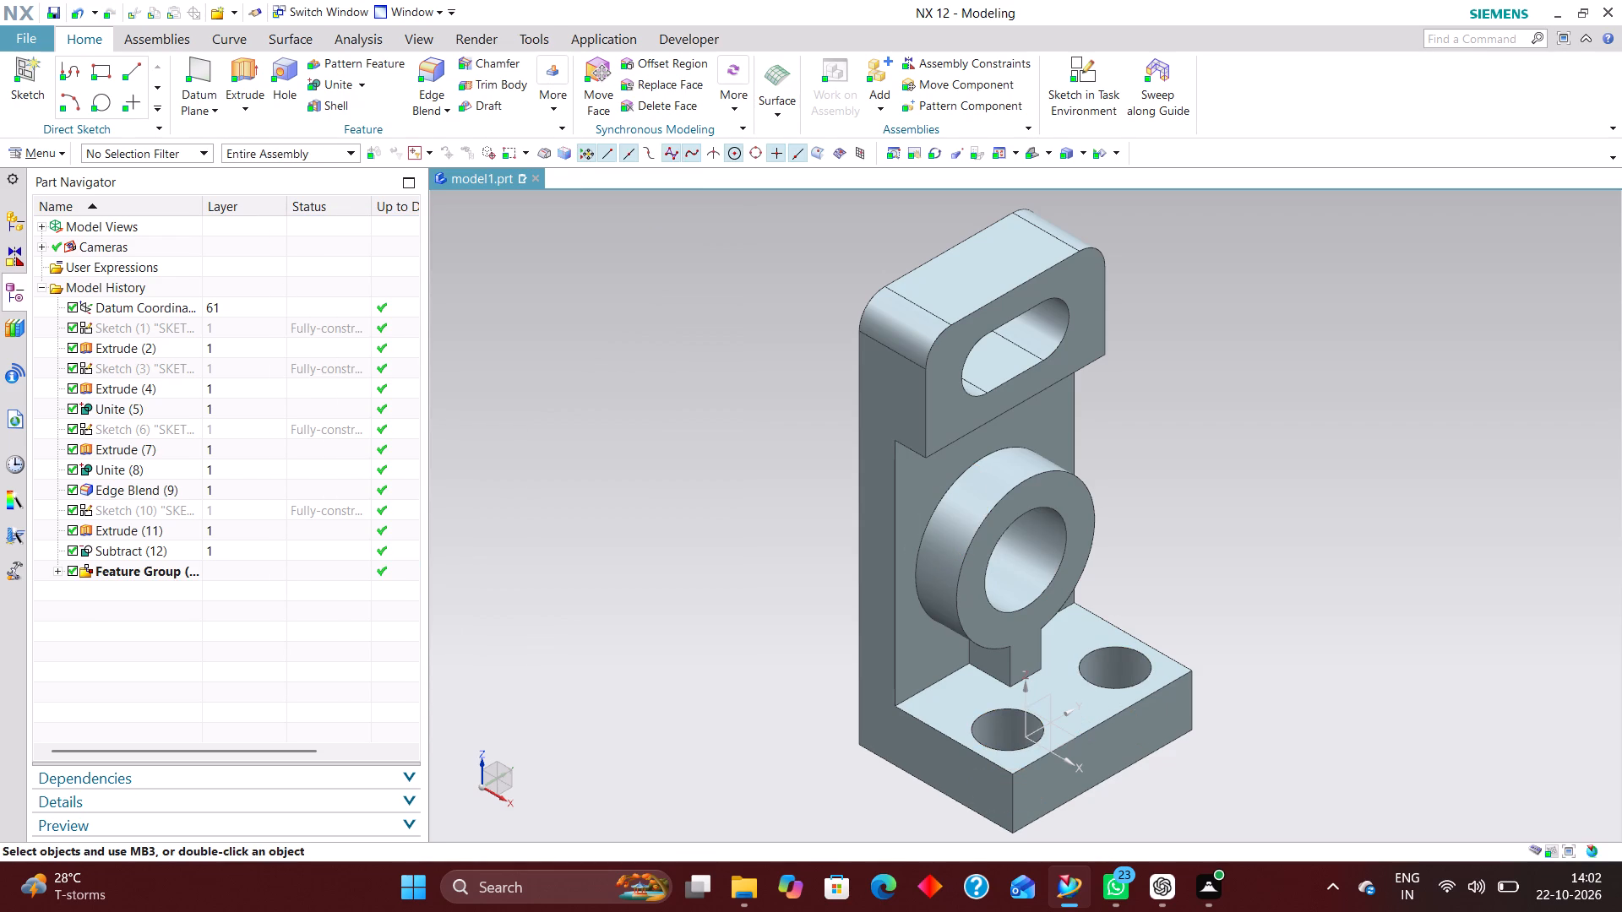
Examine the finished bracket from several angles, ending in an isometric view.
{"action": "scroll", "coordinate": [868, 619], "scroll_direction": "down", "scroll_amount": 2}
{"action": "scroll", "coordinate": [883, 664], "scroll_direction": "up", "scroll_amount": 2}
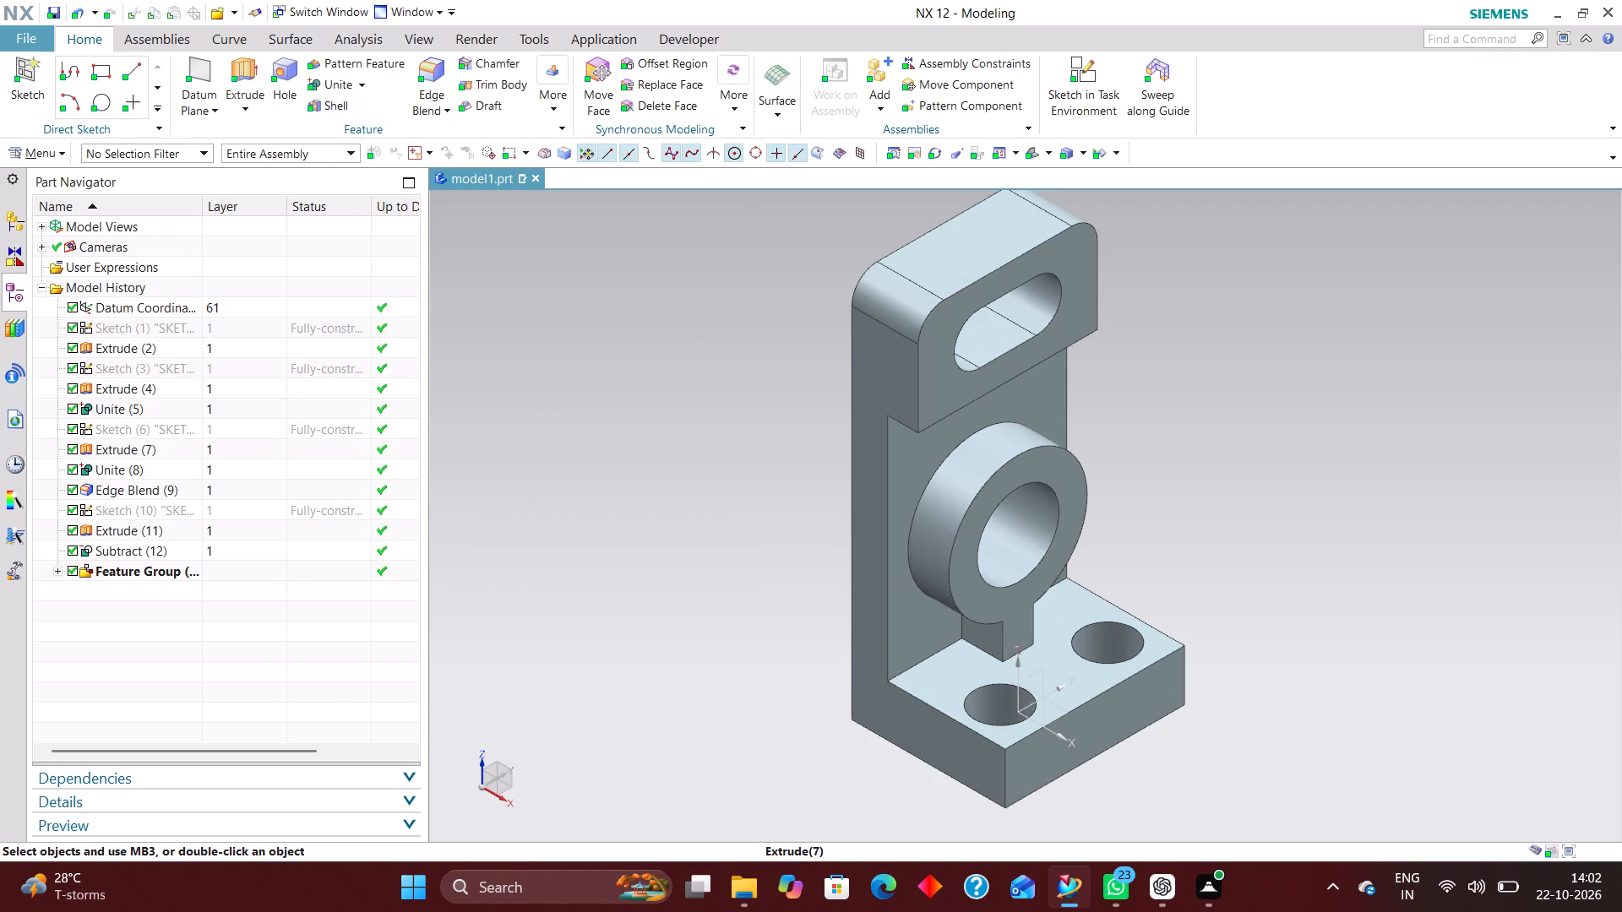
{"action": "scroll", "coordinate": [736, 596], "scroll_direction": "down", "scroll_amount": 2}
{"action": "middle_click_drag", "start_coordinate": [917, 776], "coordinate": [929, 756]}
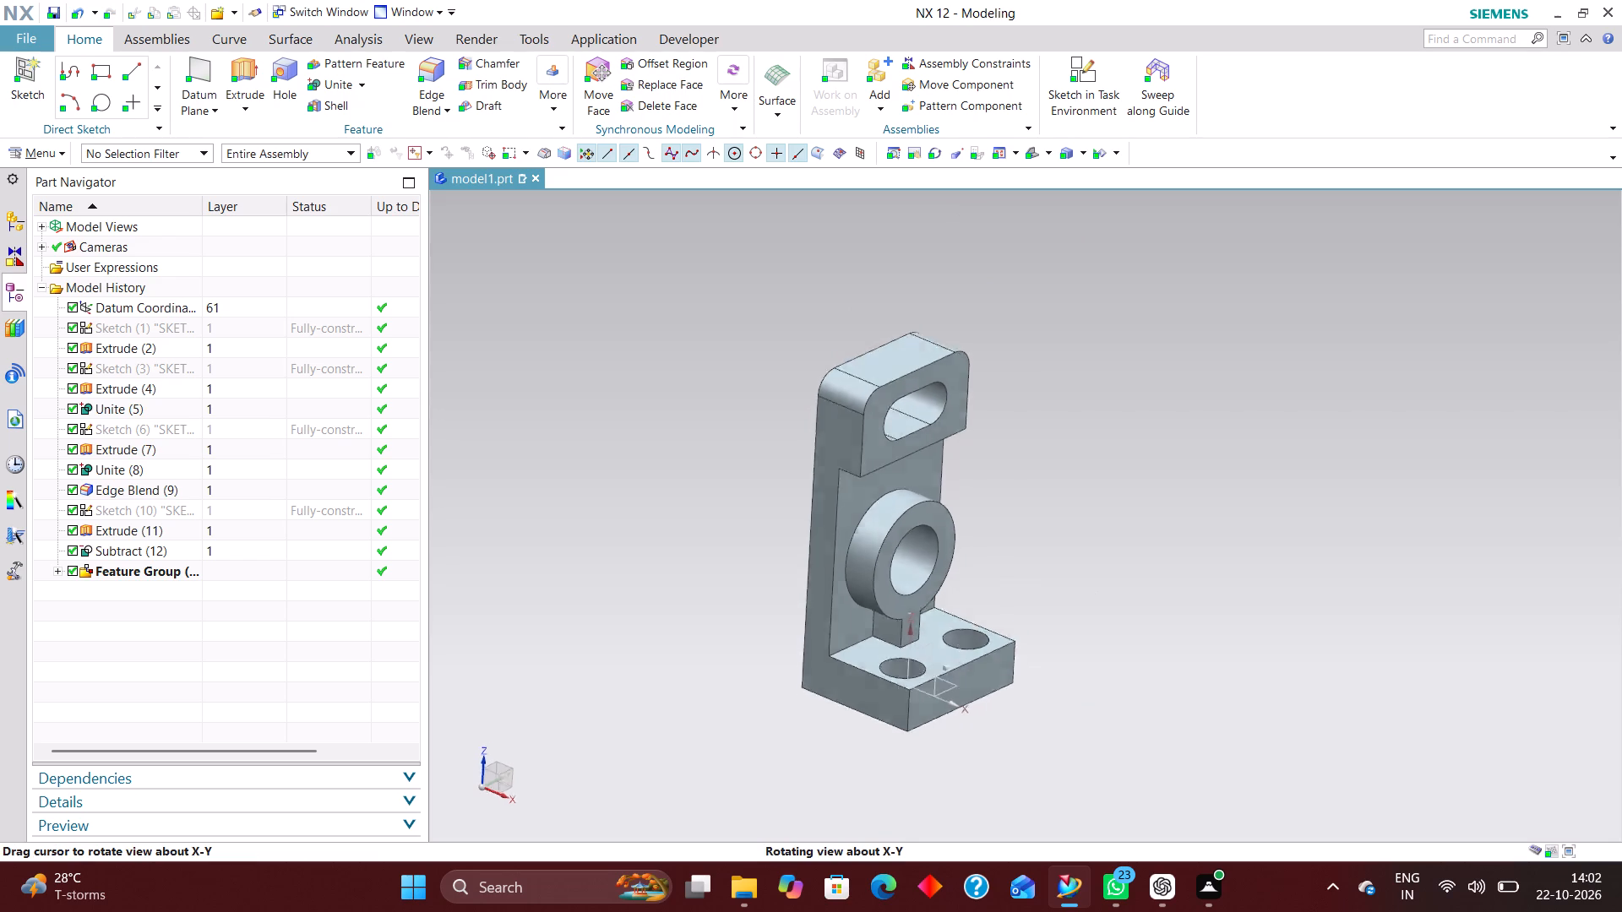
{"action": "middle_click_drag", "start_coordinate": [929, 756], "coordinate": [950, 714]}
{"action": "middle_click_drag", "start_coordinate": [971, 748], "coordinate": [937, 783]}
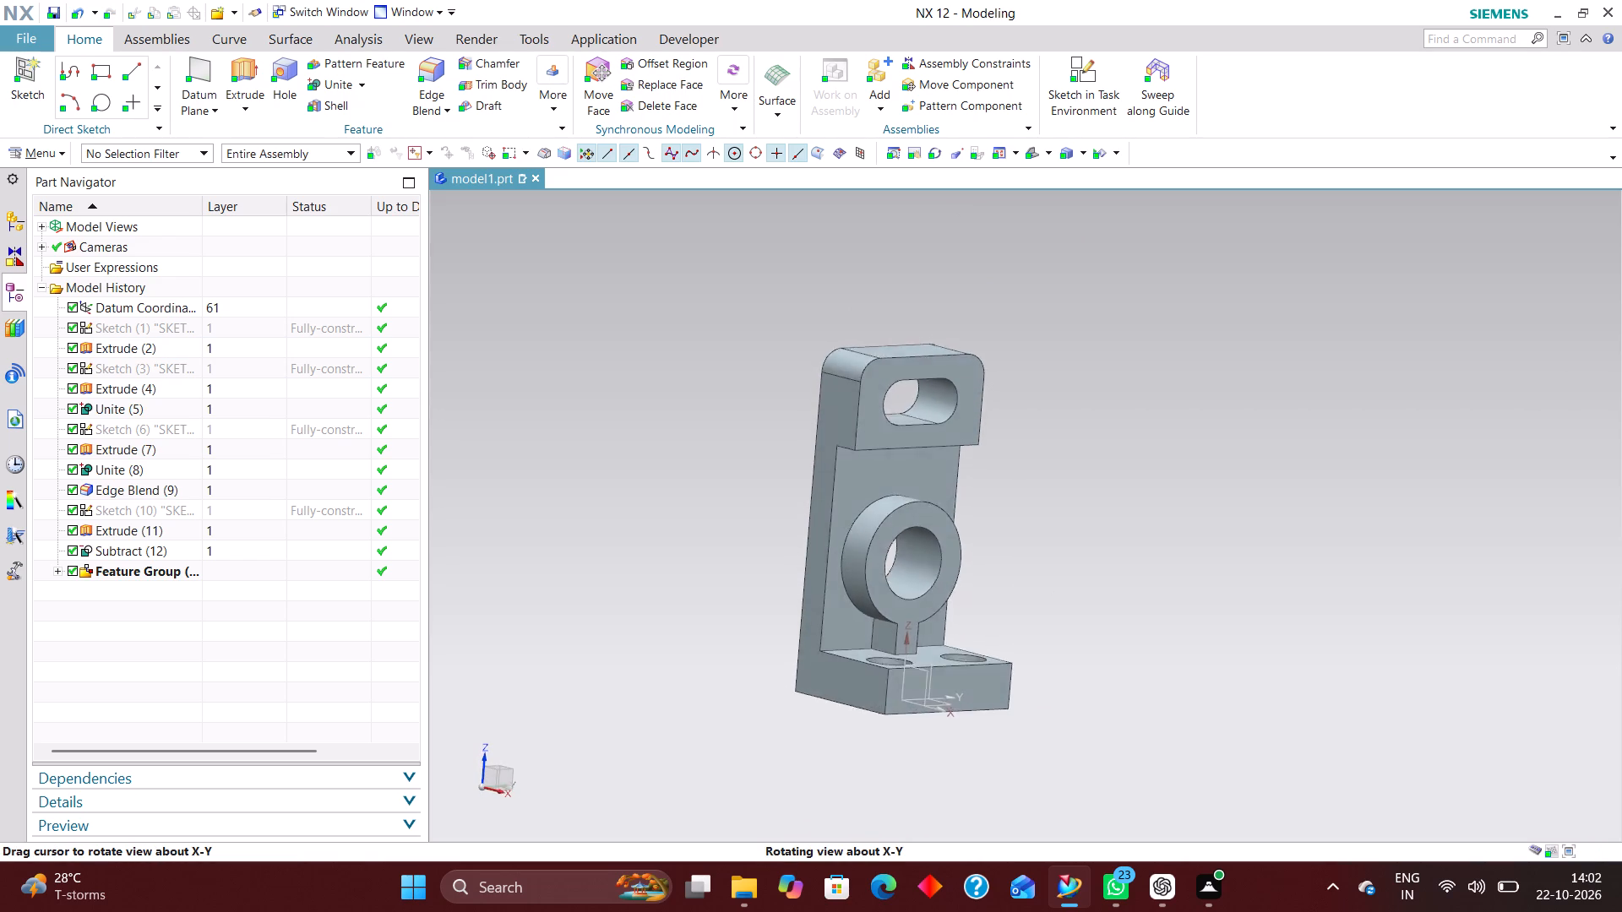
{"action": "middle_click_drag", "start_coordinate": [937, 783], "coordinate": [945, 803]}
{"action": "scroll", "coordinate": [945, 803], "scroll_direction": "up", "scroll_amount": 1}
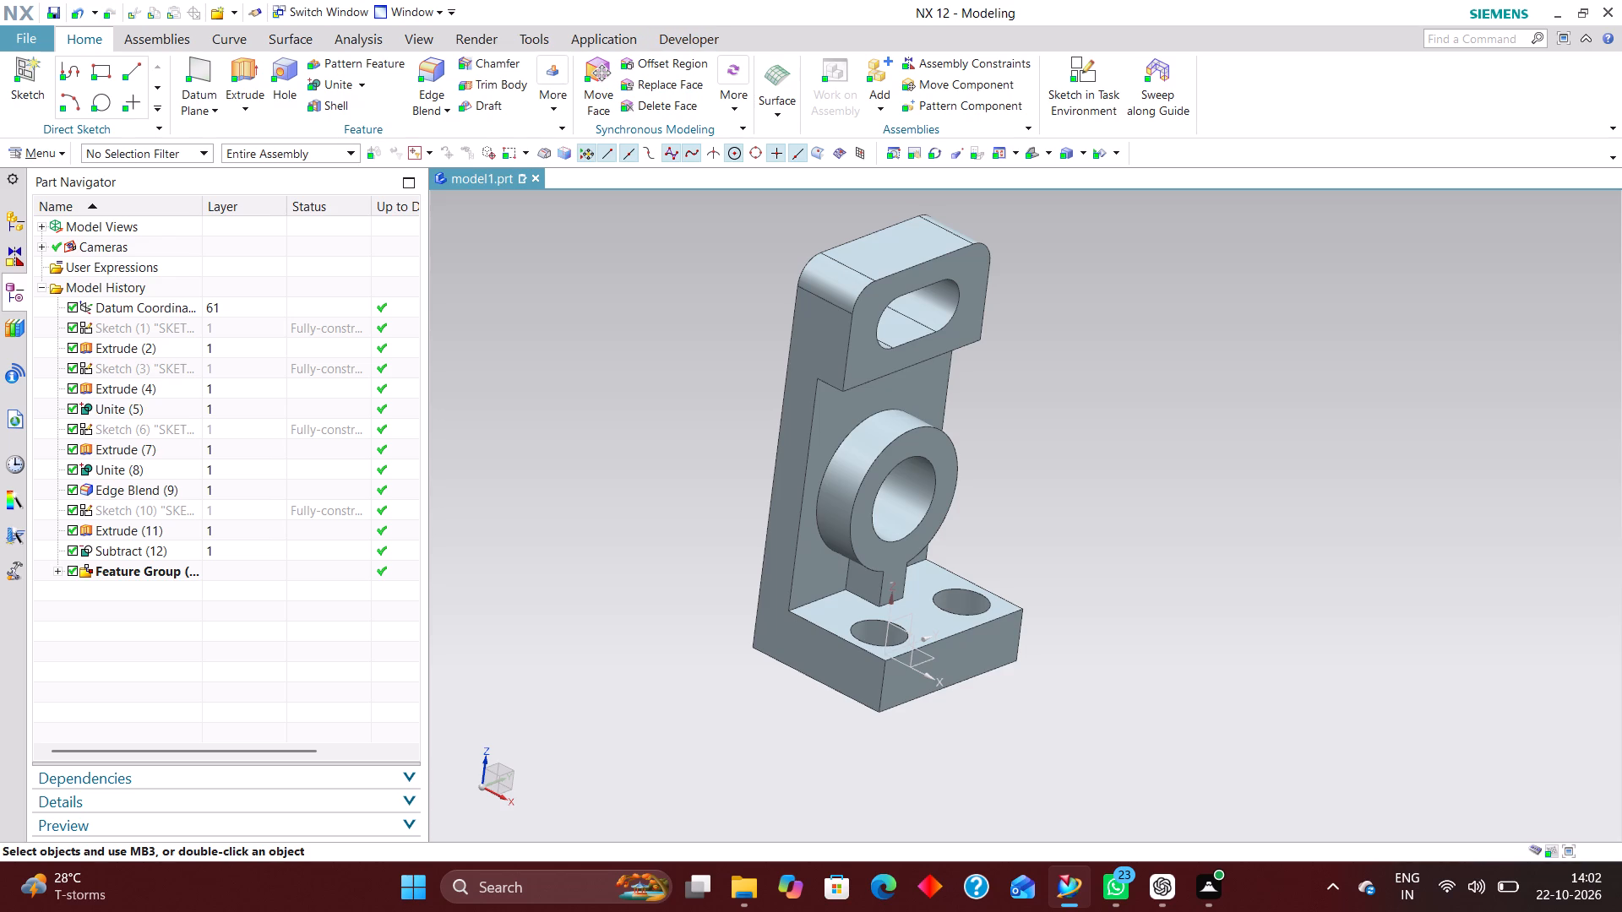
{"action": "middle_click_drag", "start_coordinate": [866, 721], "coordinate": [857, 701]}
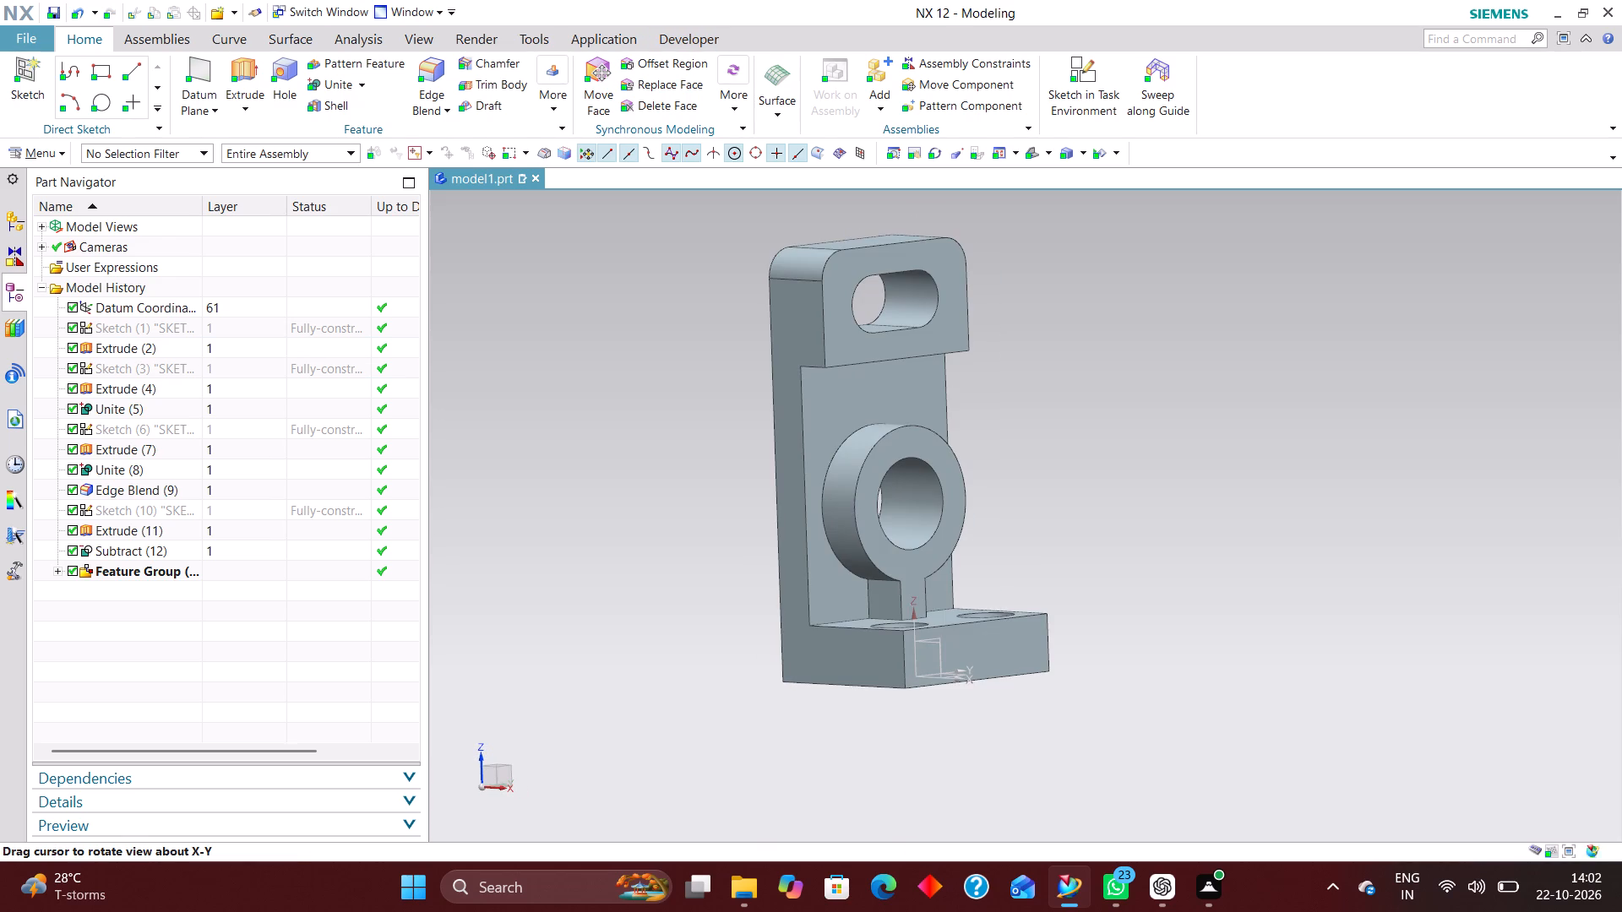
{"action": "key", "text": "End"}
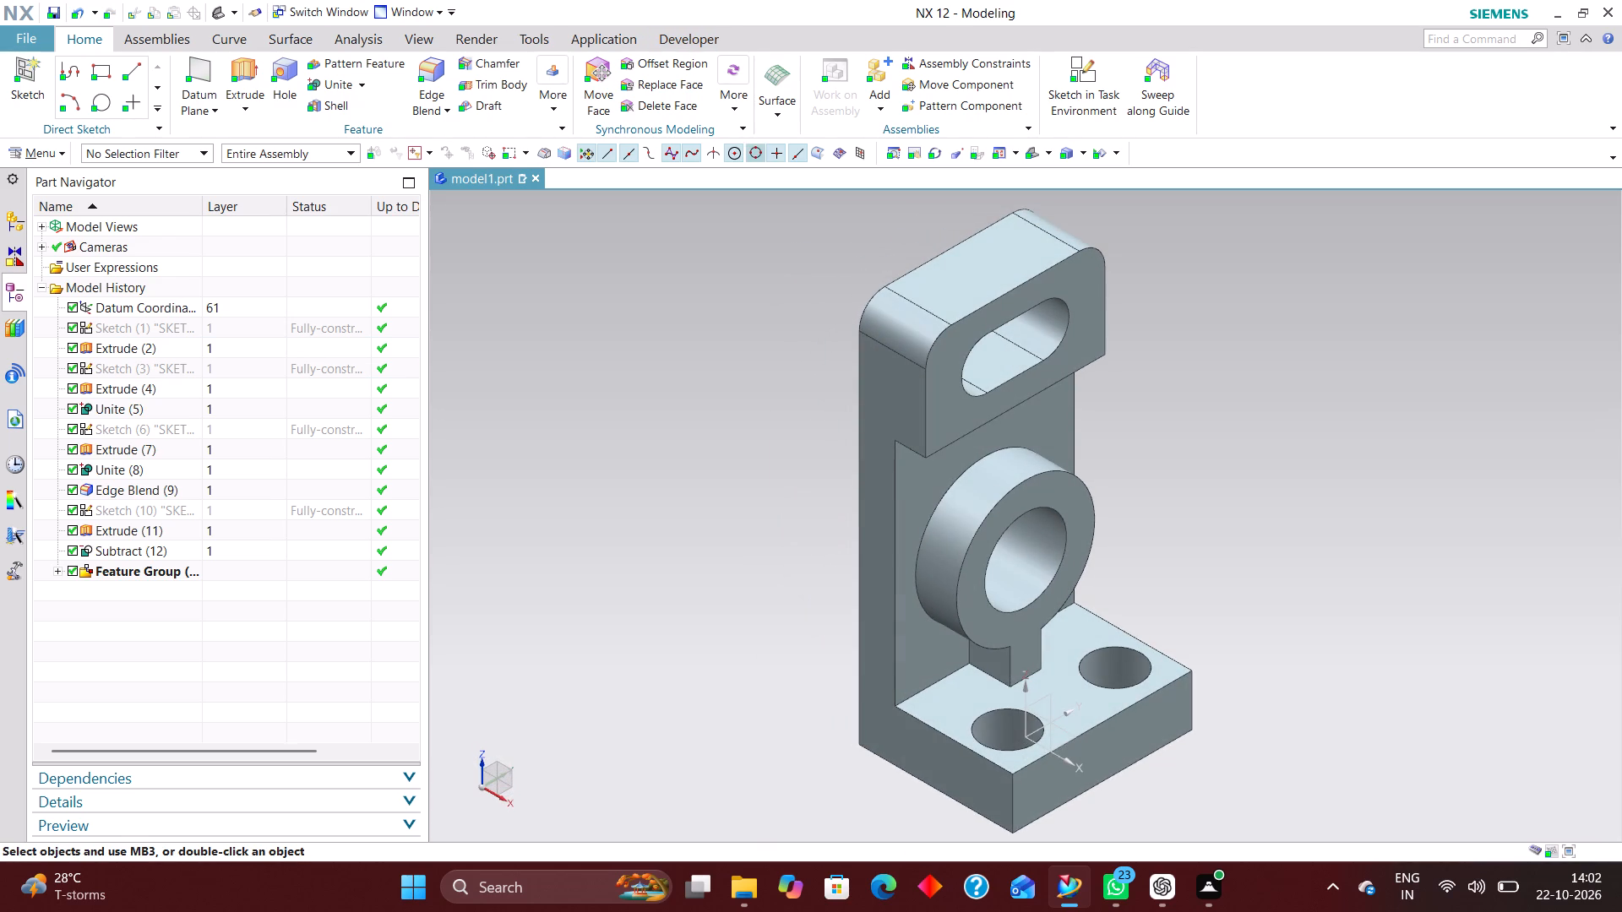
Stop the journal recording.
{"action": "left_click", "coordinate": [709, 42]}
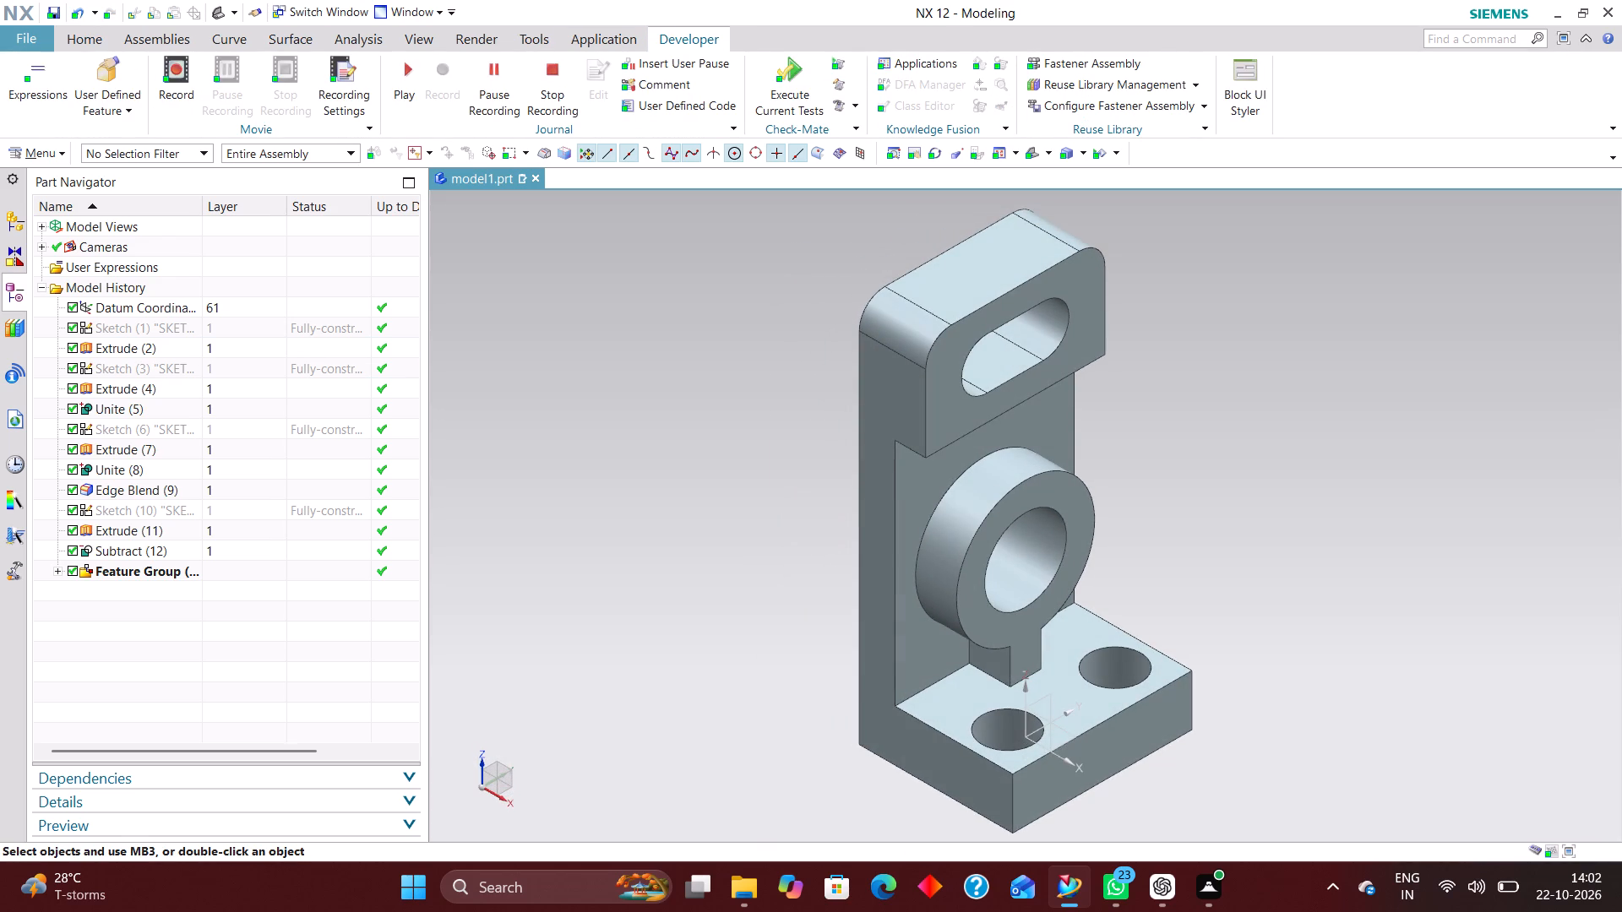
{"action": "left_click", "coordinate": [562, 79]}
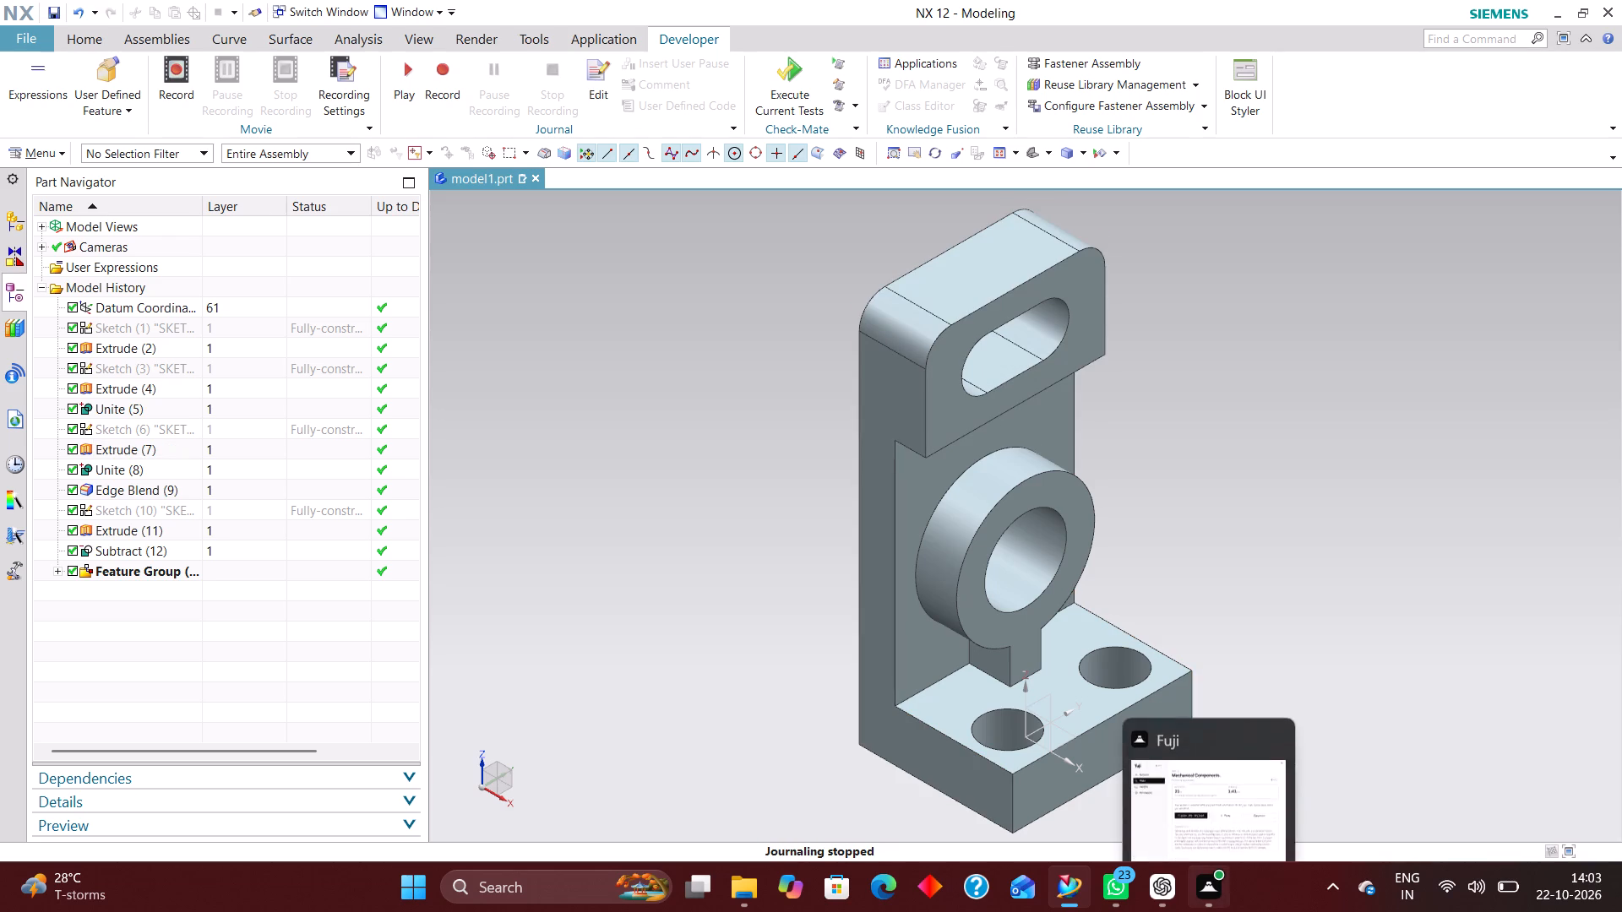
Switch to the Fuji app.
{"action": "left_click_drag", "start_coordinate": [1205, 886], "coordinate": [1210, 893]}
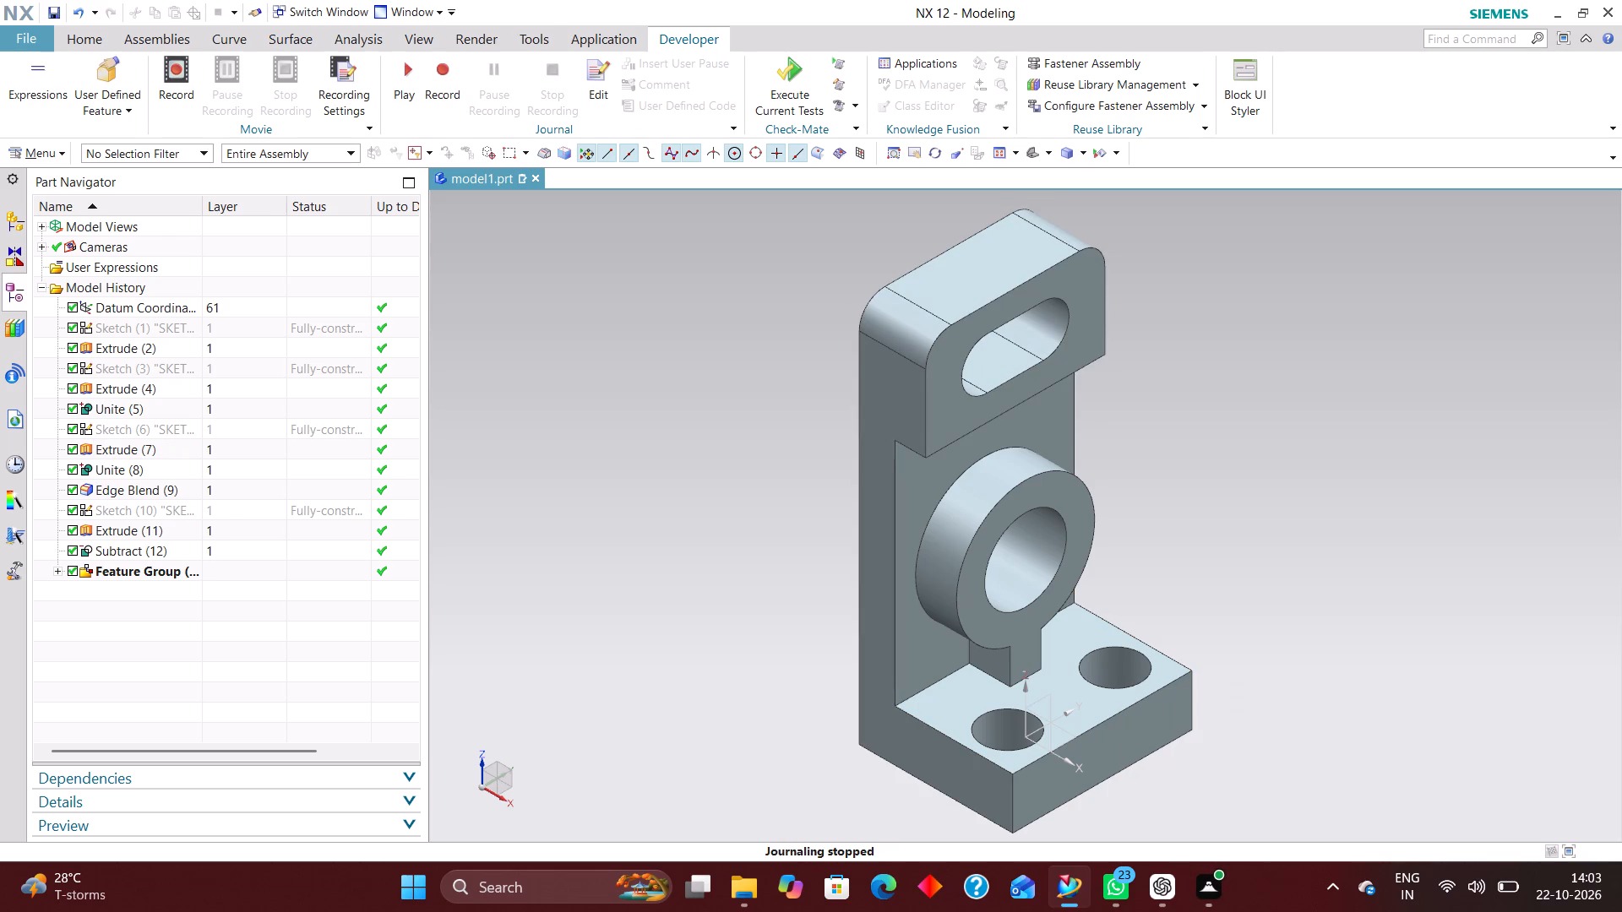